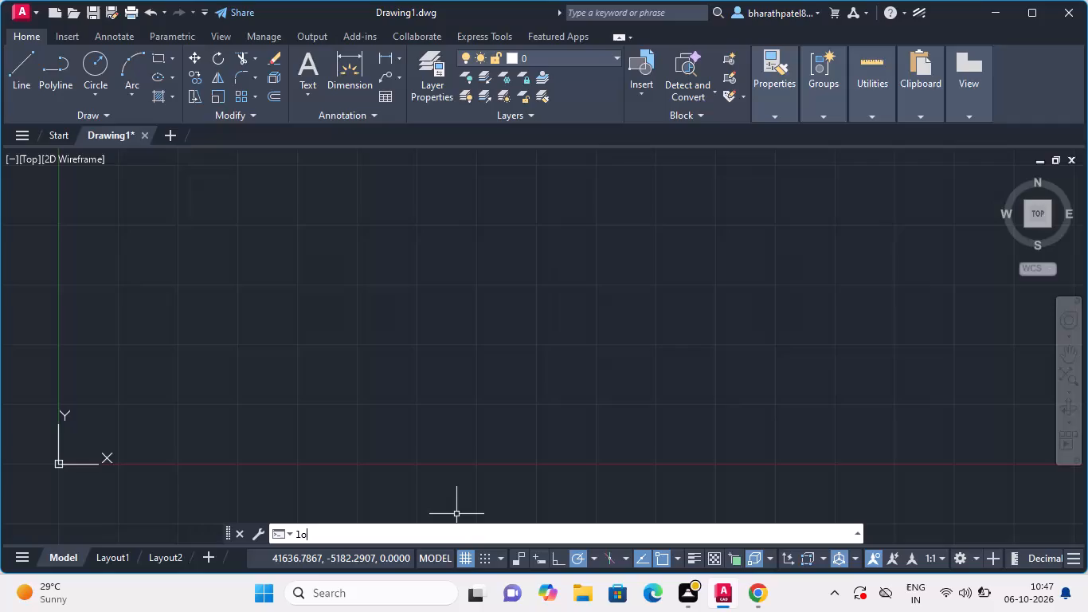
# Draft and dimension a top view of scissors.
# Turn on command log file recording with LOGFILEON.
pyautogui.press('g')
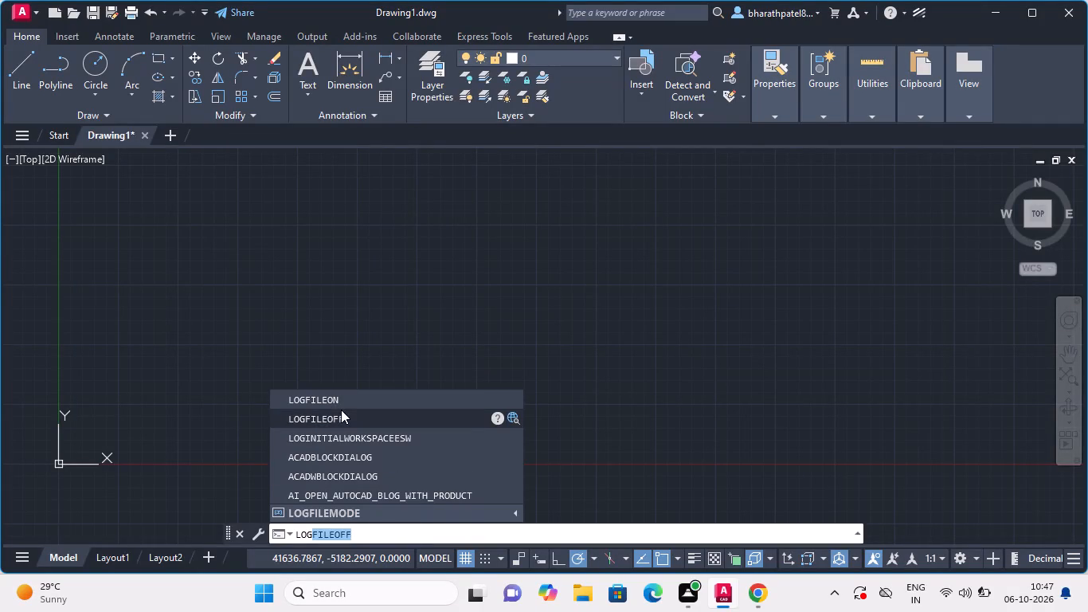
pyautogui.click(341, 398)
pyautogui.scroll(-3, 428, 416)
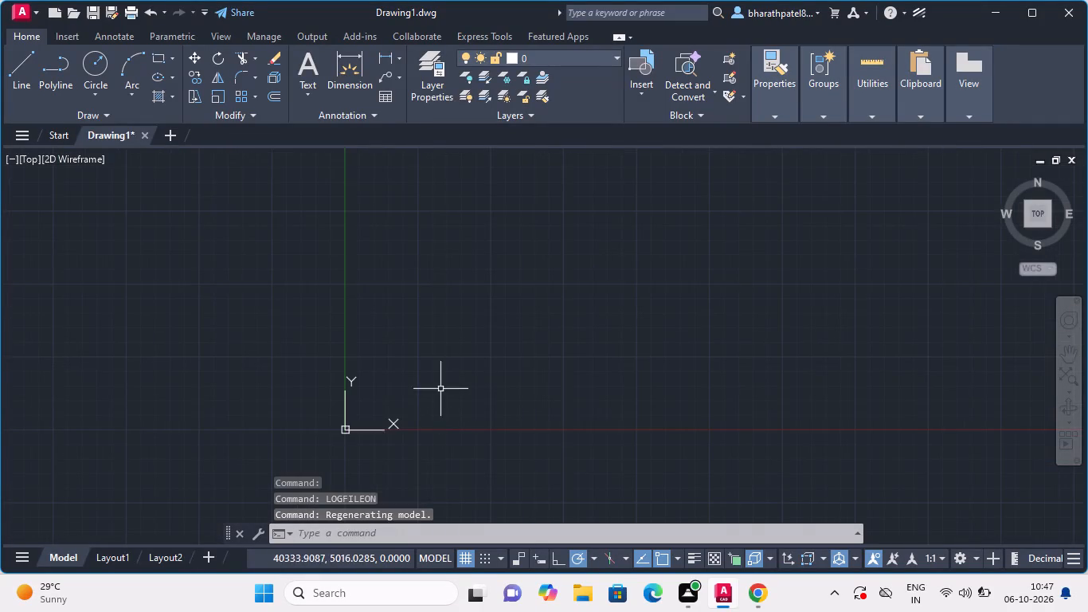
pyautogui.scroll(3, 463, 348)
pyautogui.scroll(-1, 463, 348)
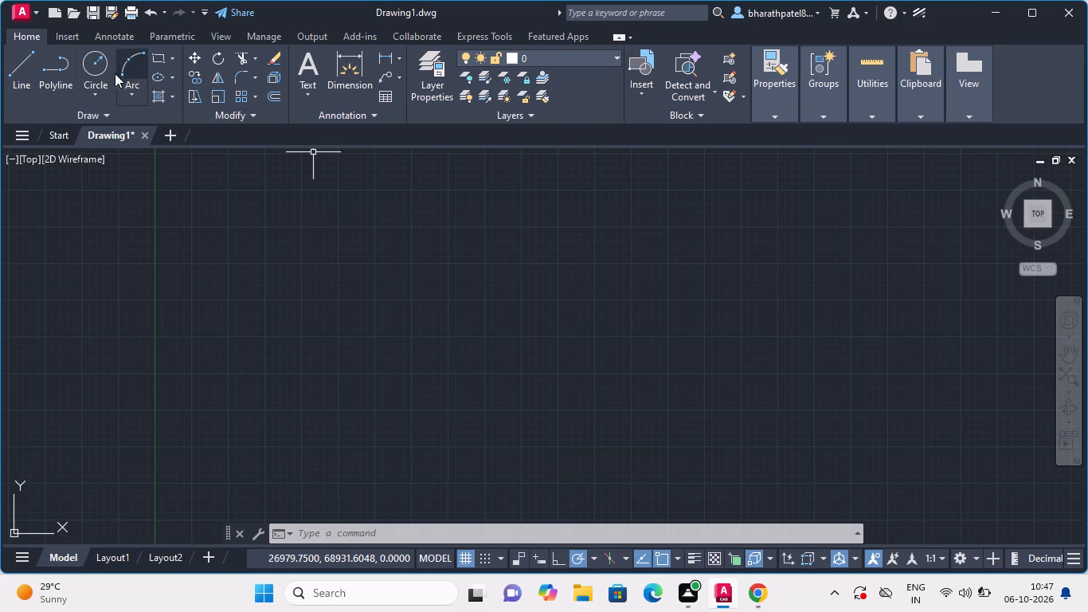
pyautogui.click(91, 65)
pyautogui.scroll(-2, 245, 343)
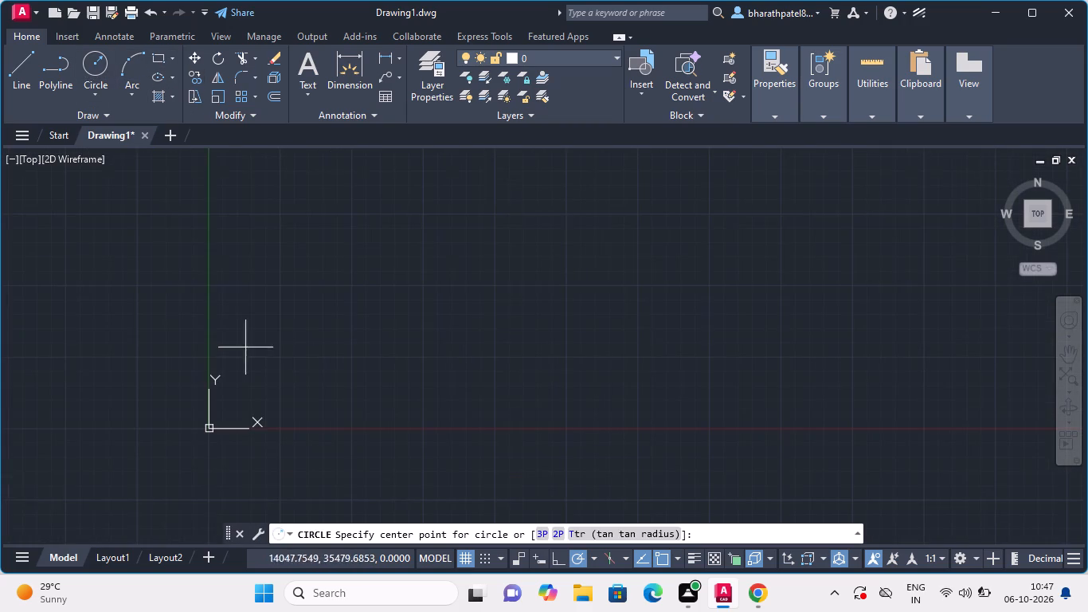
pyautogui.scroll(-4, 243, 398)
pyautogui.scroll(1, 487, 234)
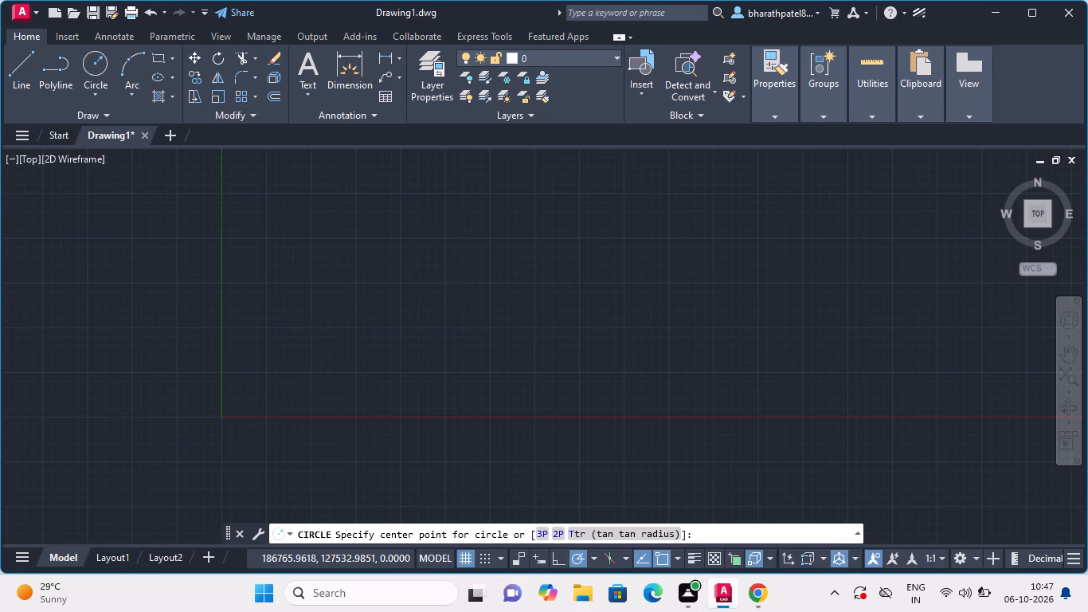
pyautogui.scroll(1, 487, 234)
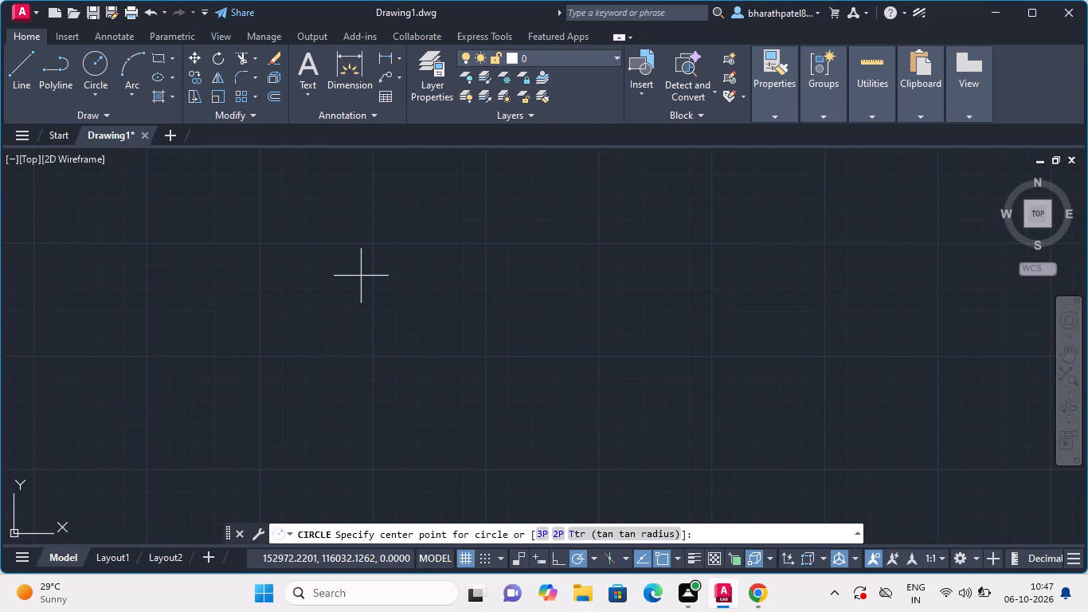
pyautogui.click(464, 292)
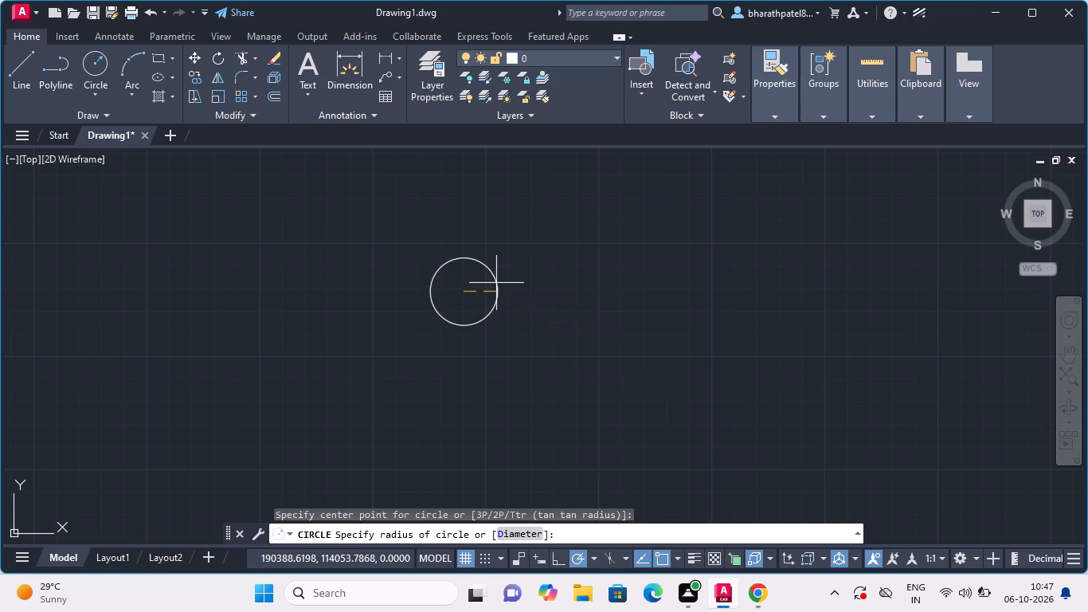
# Draw a circle with a diameter of 15 in the empty drawing area, using the centre and diameter method.
pyautogui.click(95, 92)
pyautogui.click(123, 147)
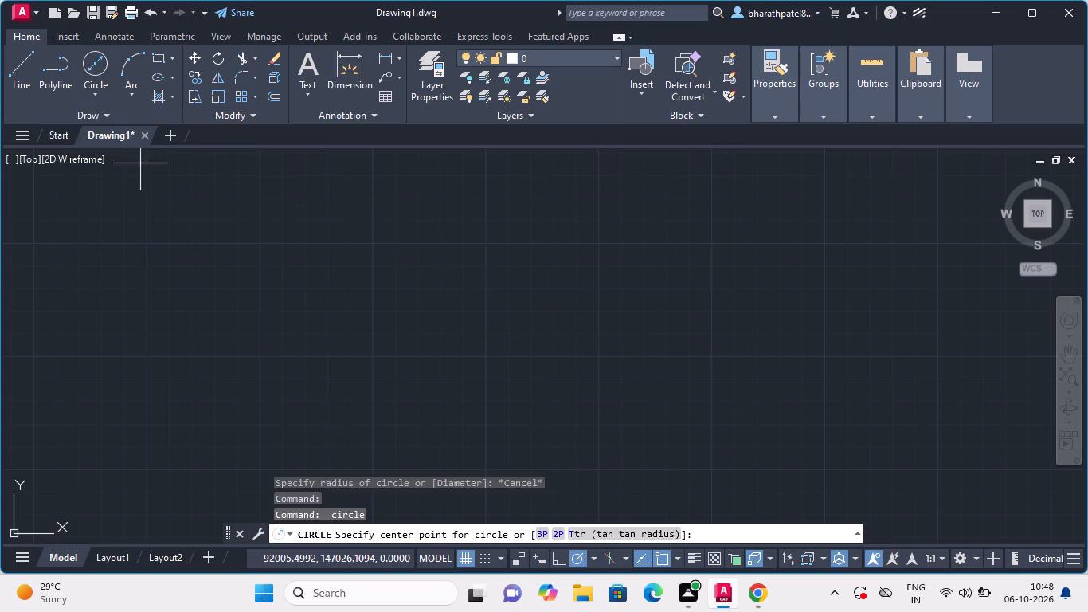
pyautogui.click(473, 294)
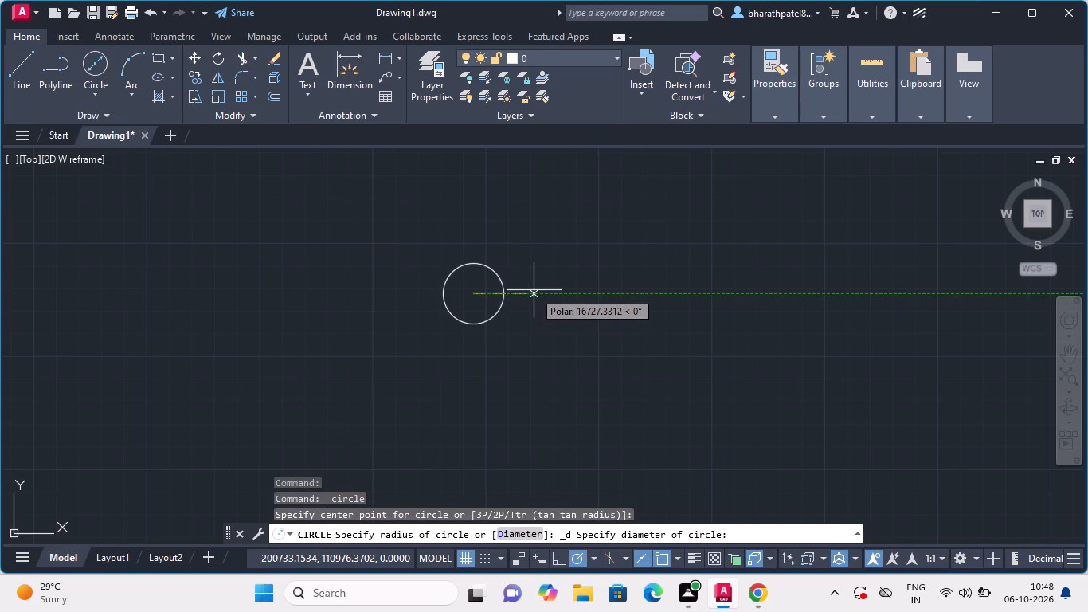
pyautogui.write('15')
pyautogui.press('Return')
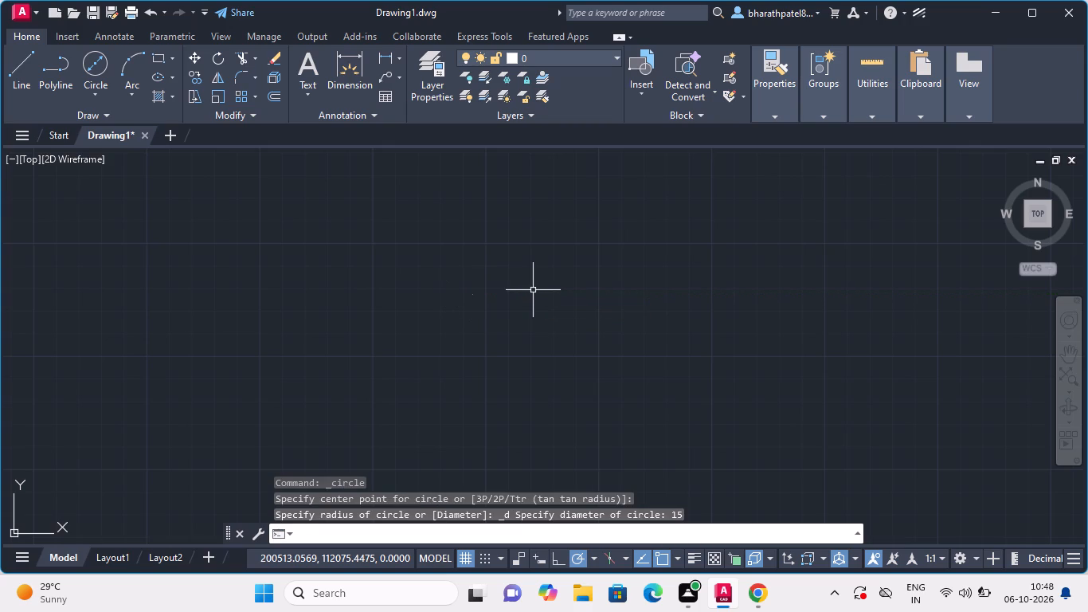
# Draw a vertical line about 140 units long upward from the centre of the 15-diameter circle.
pyautogui.scroll(7, 457, 298)
pyautogui.scroll(3, 522, 313)
pyautogui.scroll(2, 482, 379)
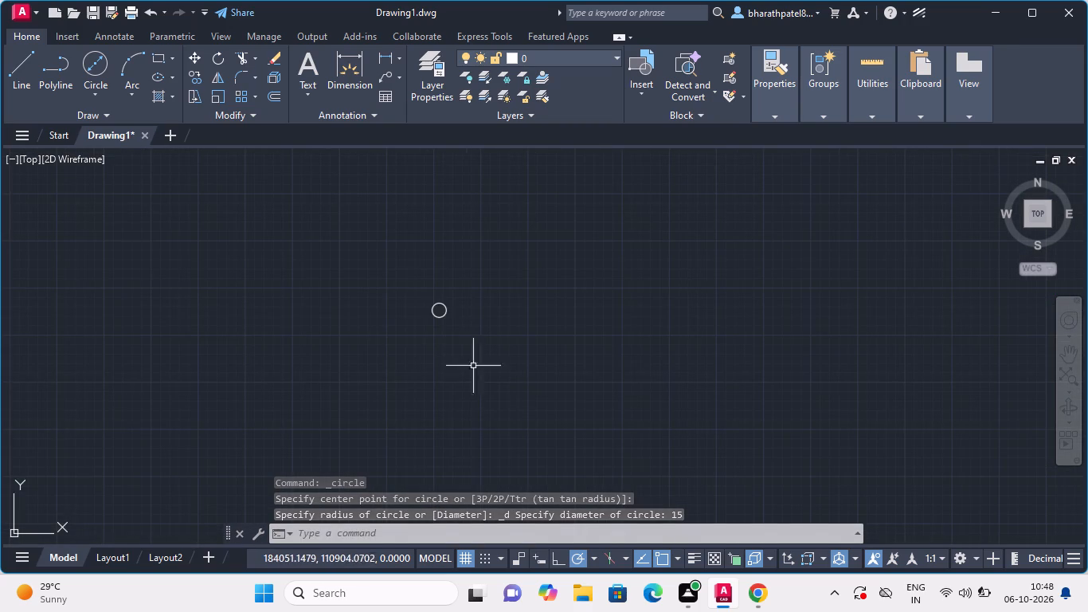
pyautogui.scroll(4, 432, 309)
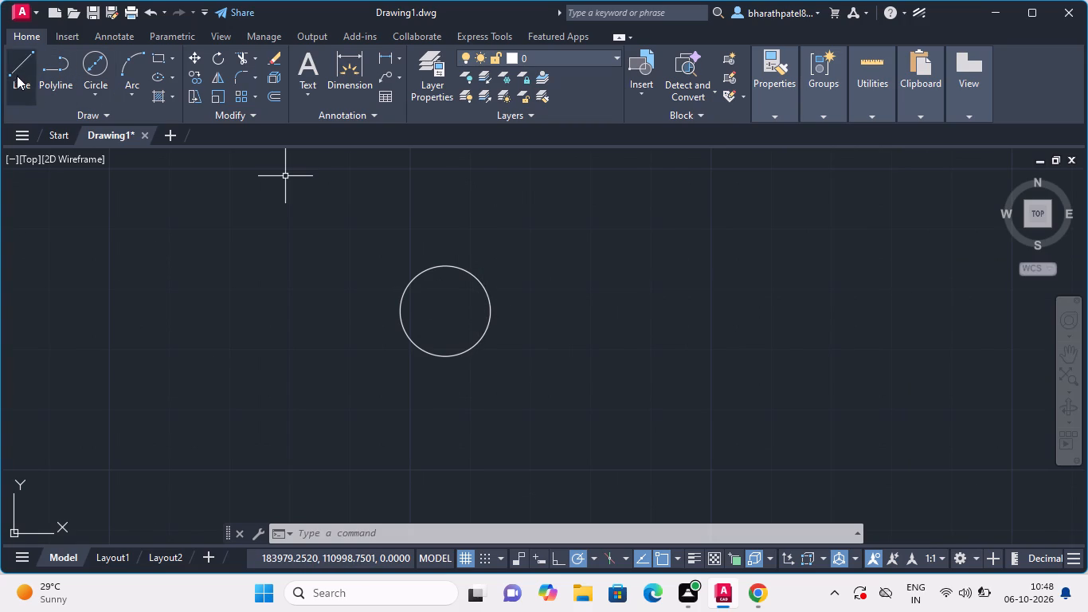
pyautogui.click(17, 75)
pyautogui.click(448, 315)
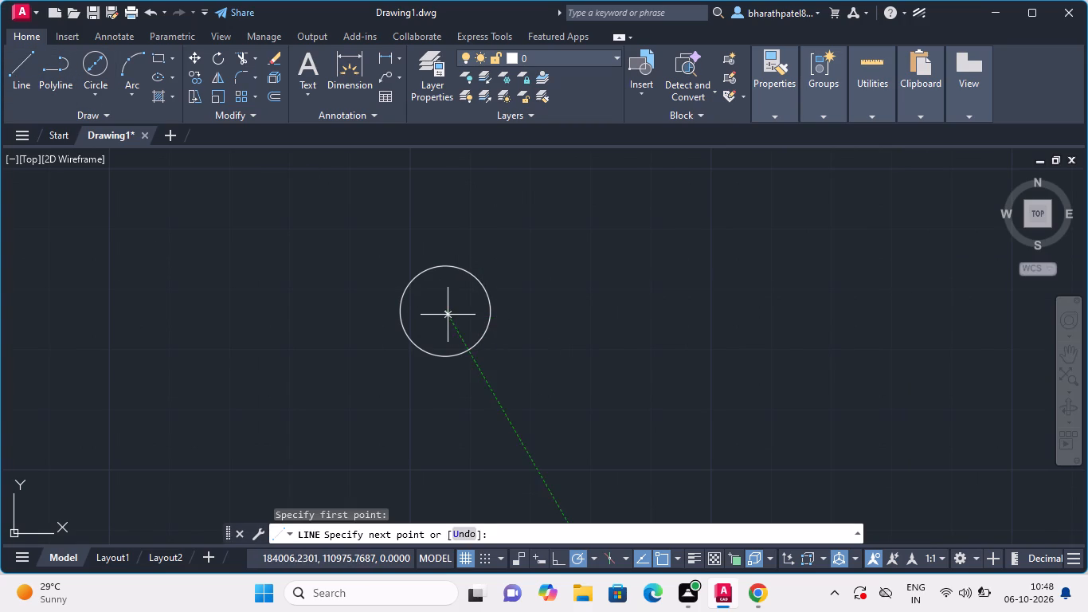
pyautogui.scroll(-5, 450, 313)
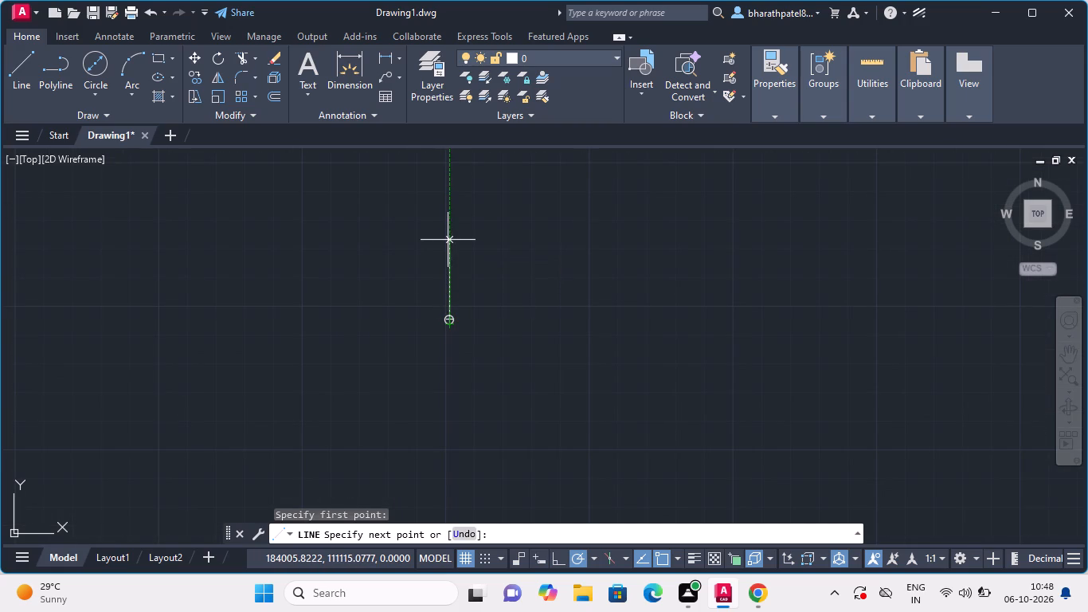
pyautogui.click(448, 240)
pyautogui.press('Escape')
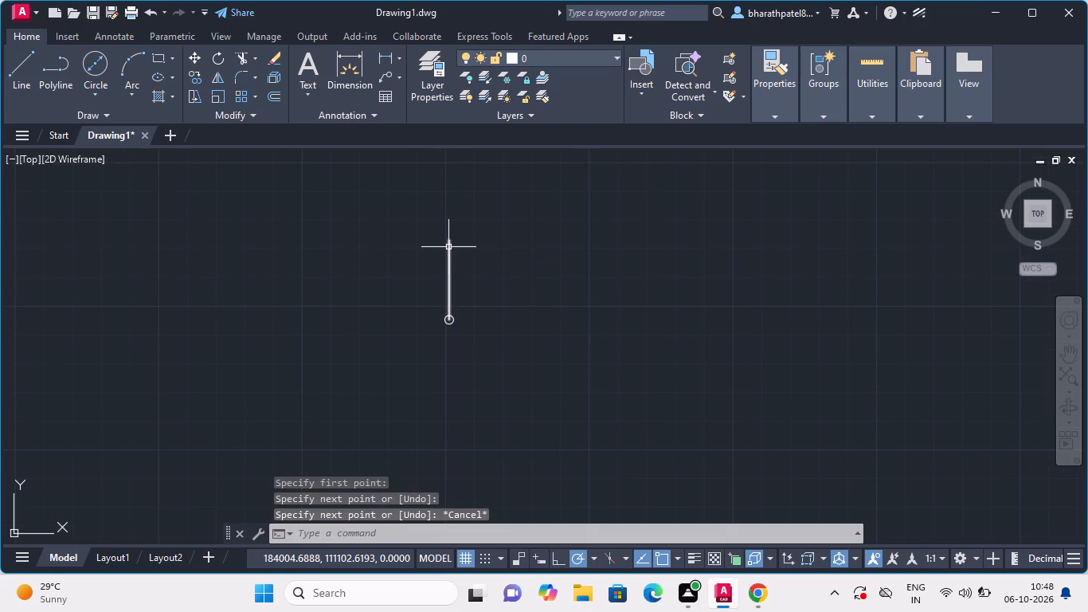
# Draw a horizontal line 92.5 units long to the right from the centre of the 15-diameter circle.
pyautogui.scroll(2, 460, 343)
pyautogui.scroll(2, 447, 250)
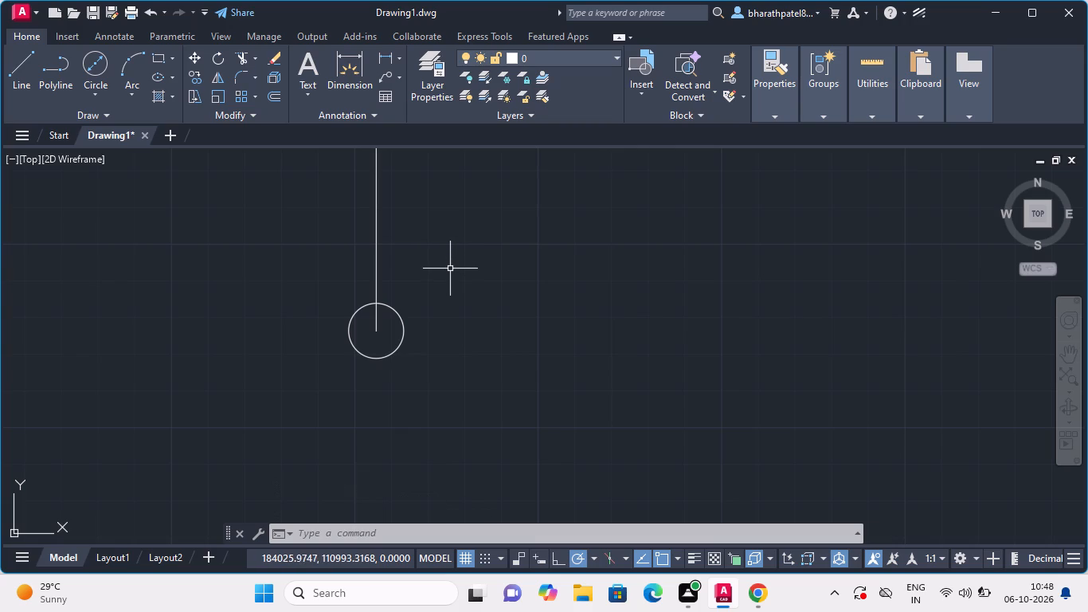
pyautogui.scroll(1, 123, 223)
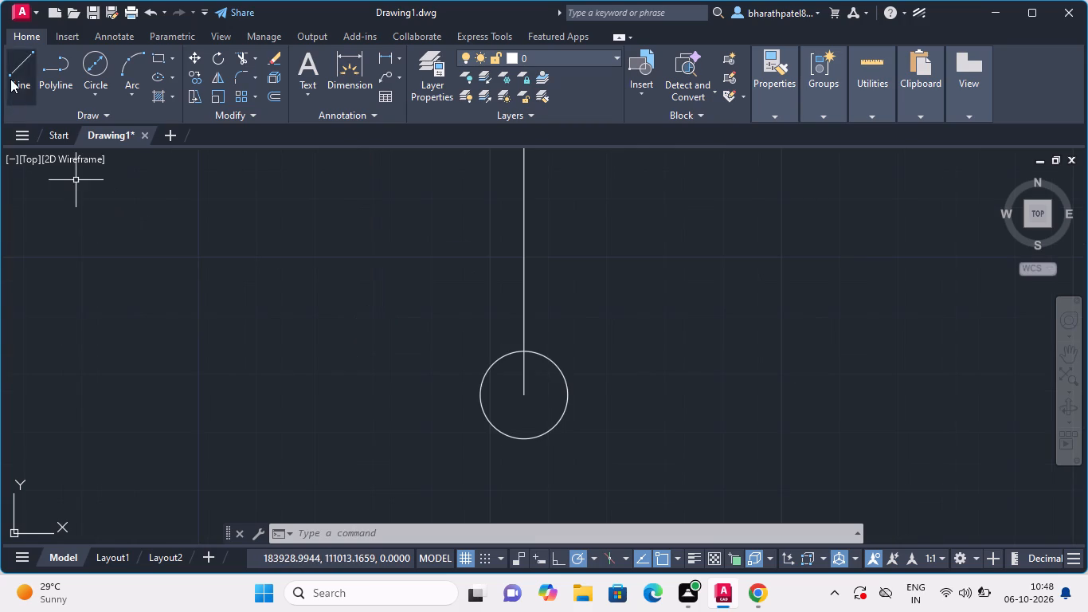
pyautogui.click(10, 79)
pyautogui.click(523, 395)
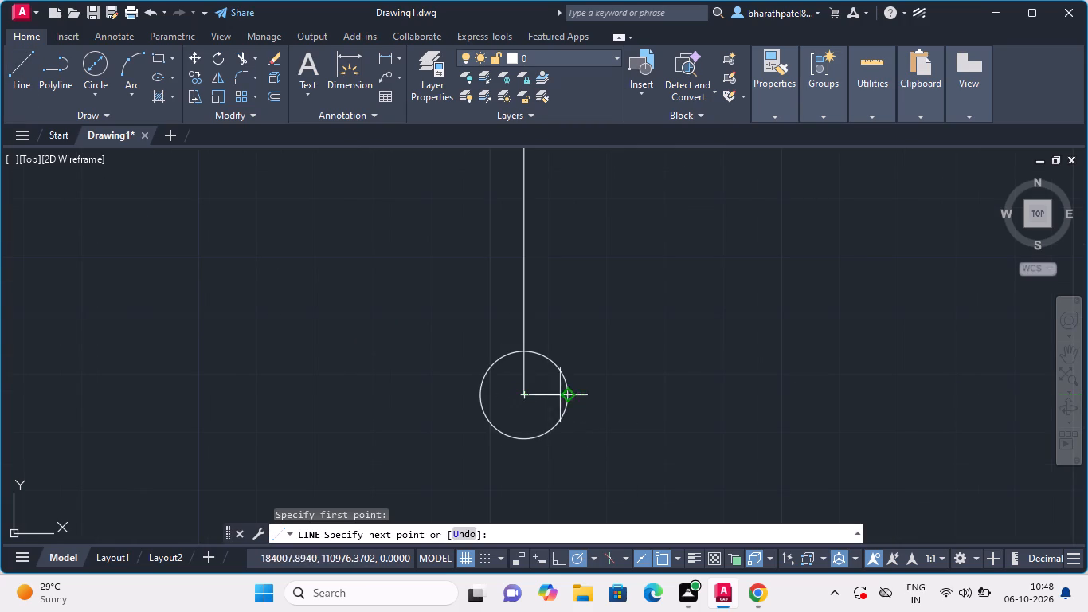
pyautogui.scroll(-5, 713, 392)
pyautogui.scroll(-2, 452, 386)
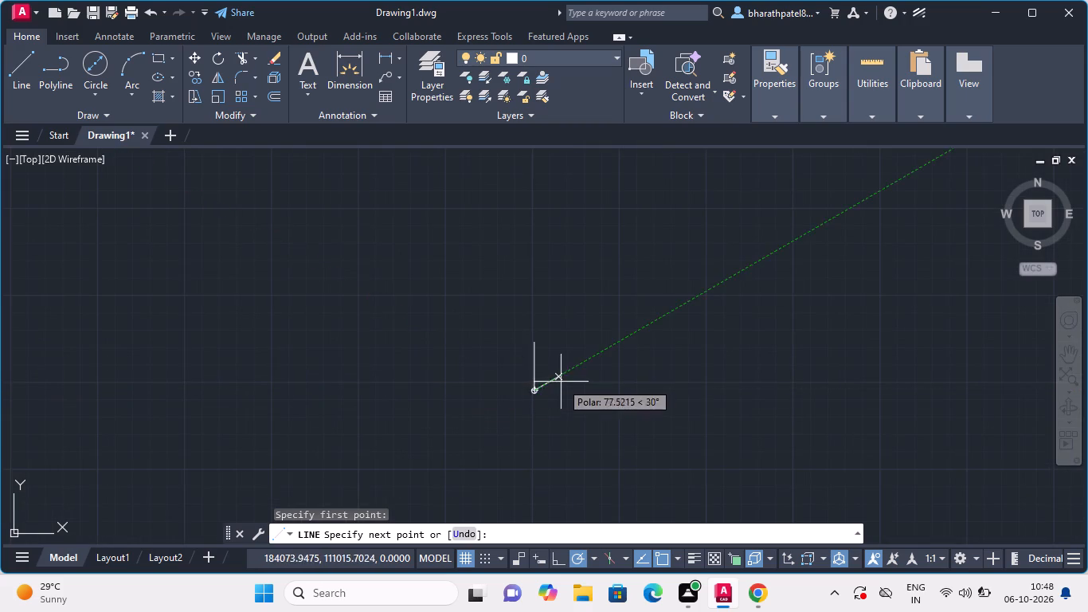
pyautogui.scroll(4, 561, 382)
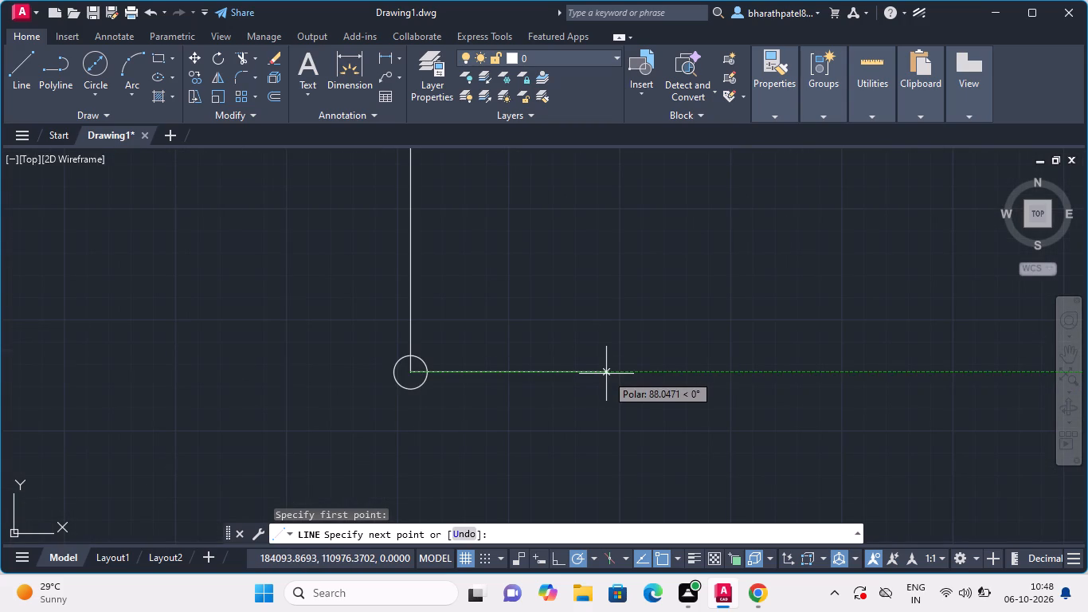
pyautogui.press('9')
pyautogui.press('2')
pyautogui.write('.5')
pyautogui.press('Return')
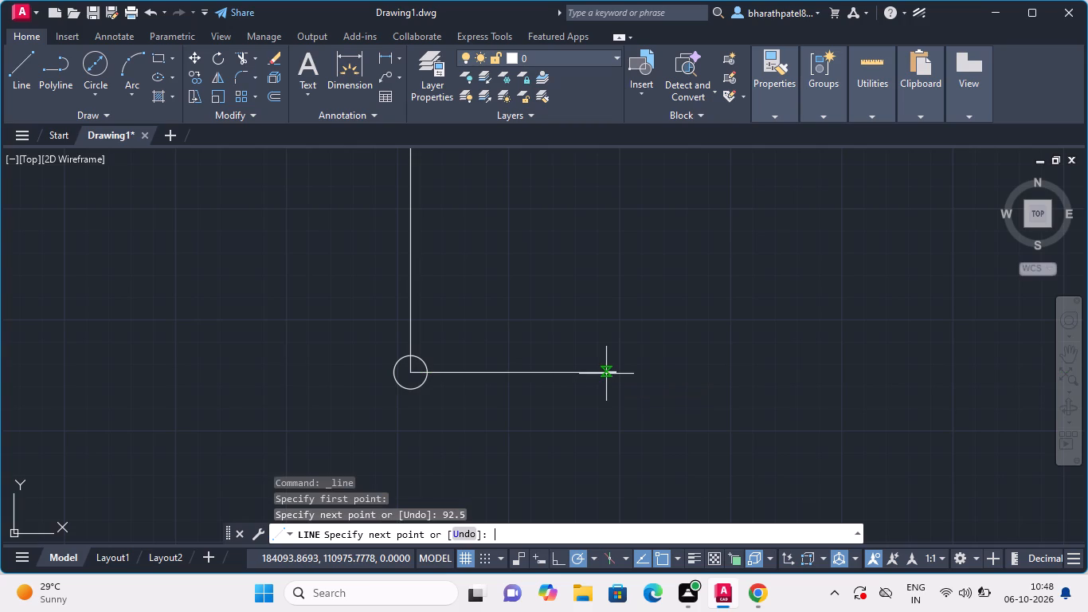
pyautogui.press('Escape')
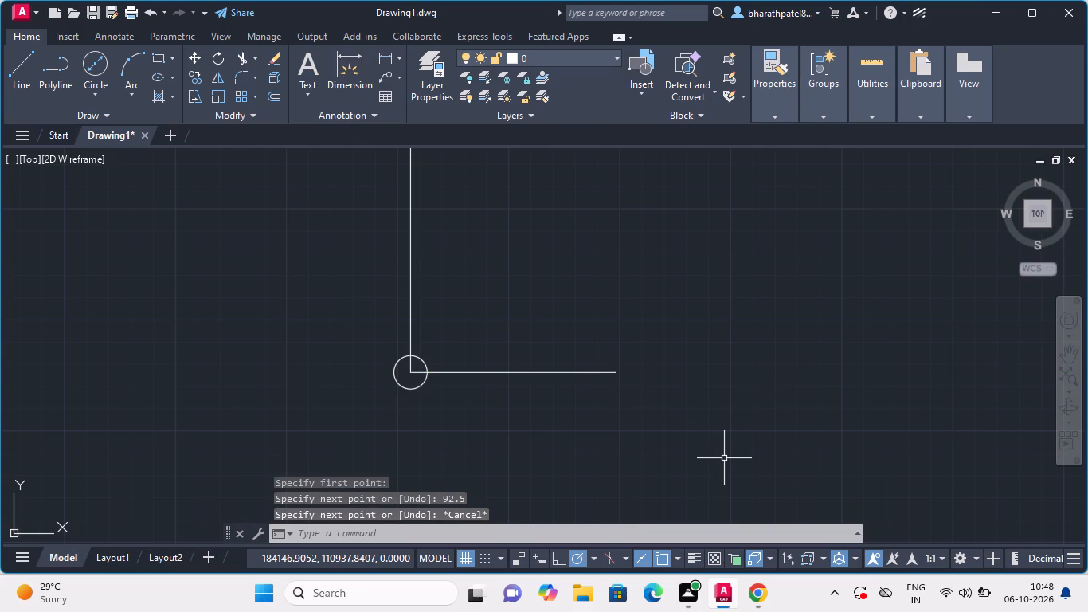
# Draw a circle with a radius of 10 centred on the right end of the 92.5-unit horizontal line.
pyautogui.click(99, 88)
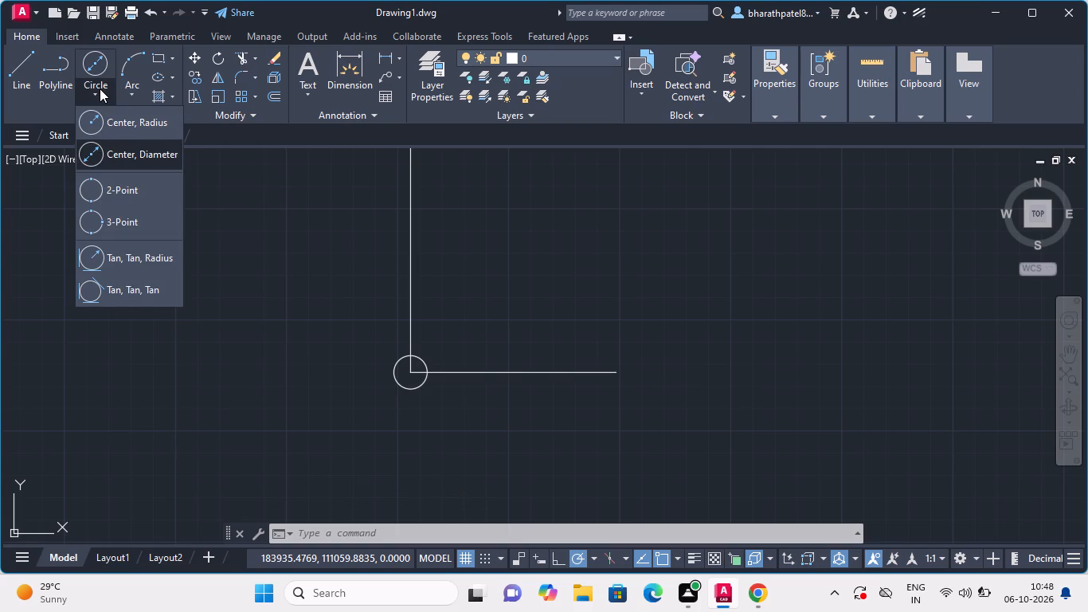
pyautogui.click(105, 119)
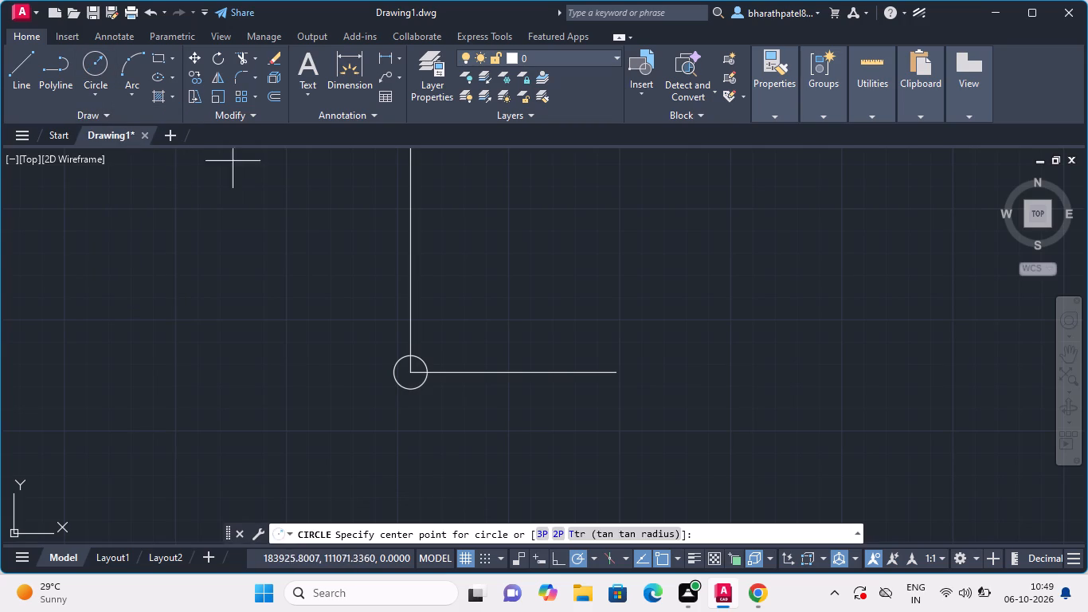
pyautogui.click(611, 377)
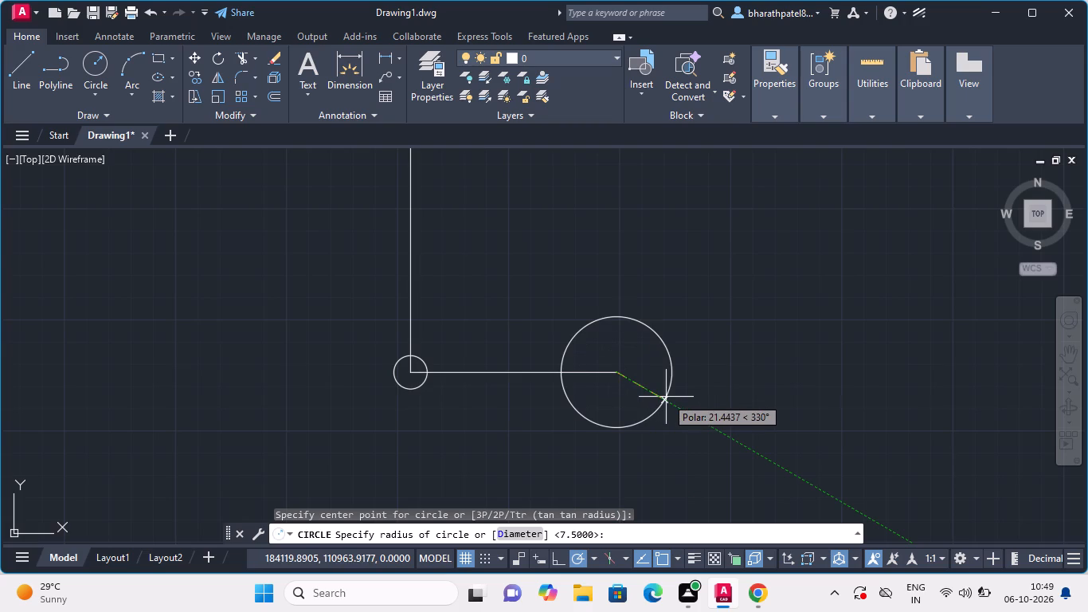
pyautogui.write('10')
pyautogui.press('Return')
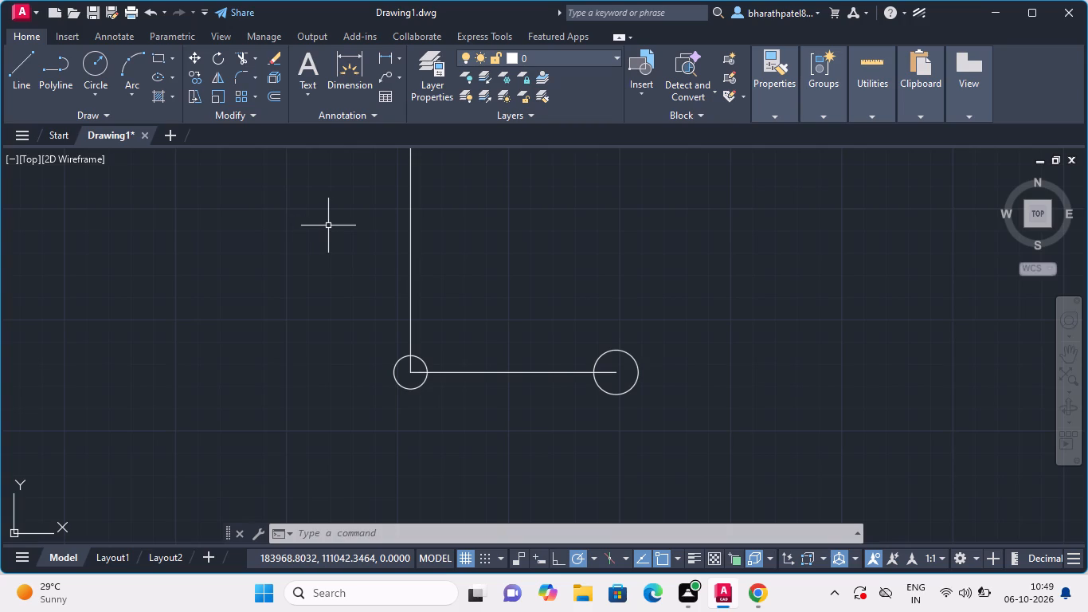
# Draw a line from the 15-diameter circle's centre 20 units to the left, continuing about 60 units straight up.
pyautogui.click(25, 73)
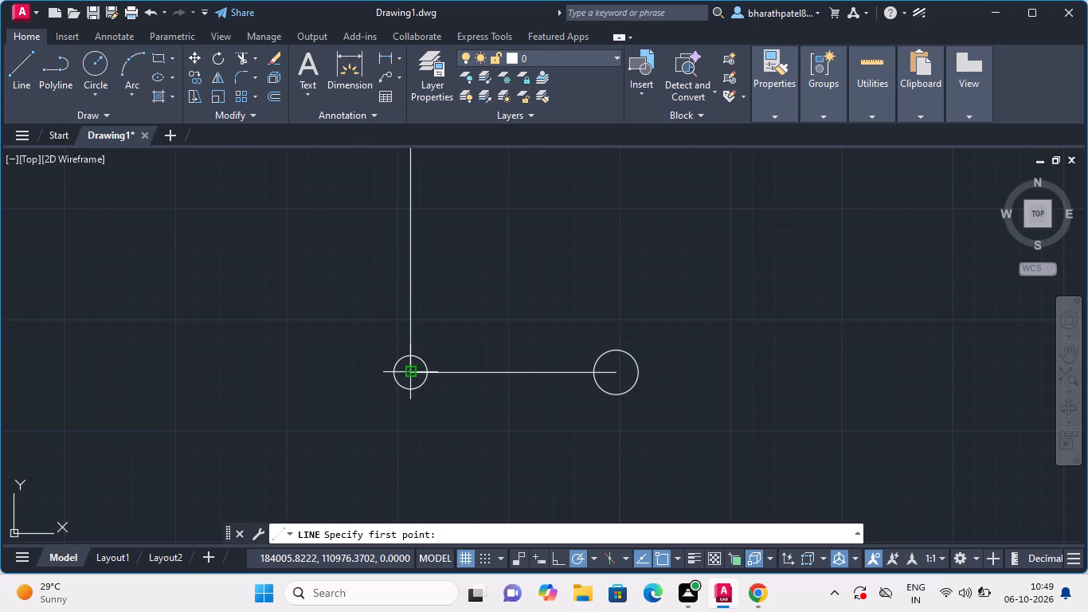
pyautogui.click(410, 370)
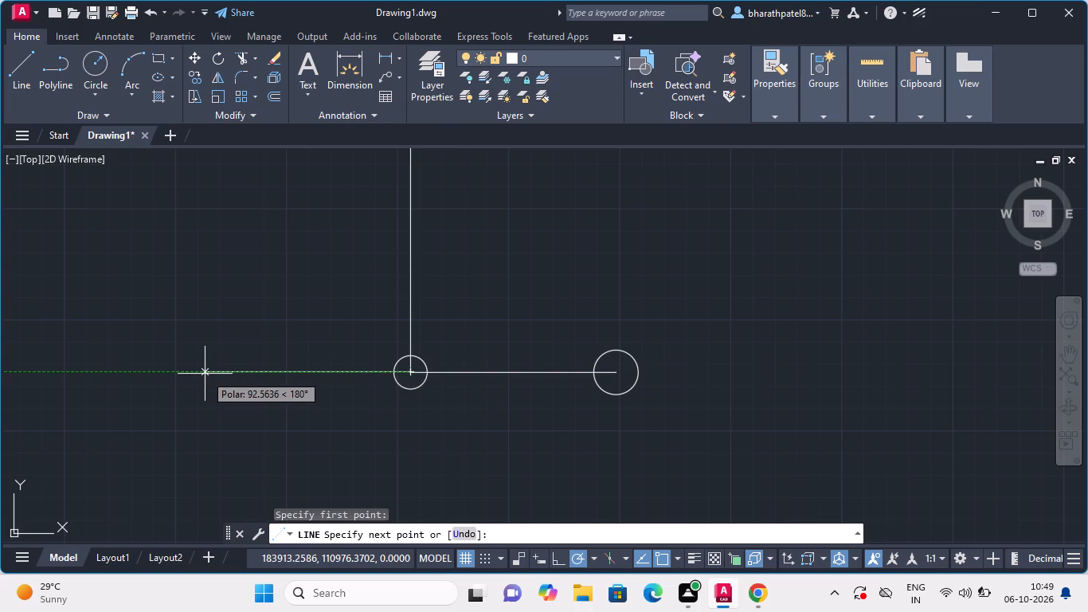
pyautogui.write('20')
pyautogui.press('Return')
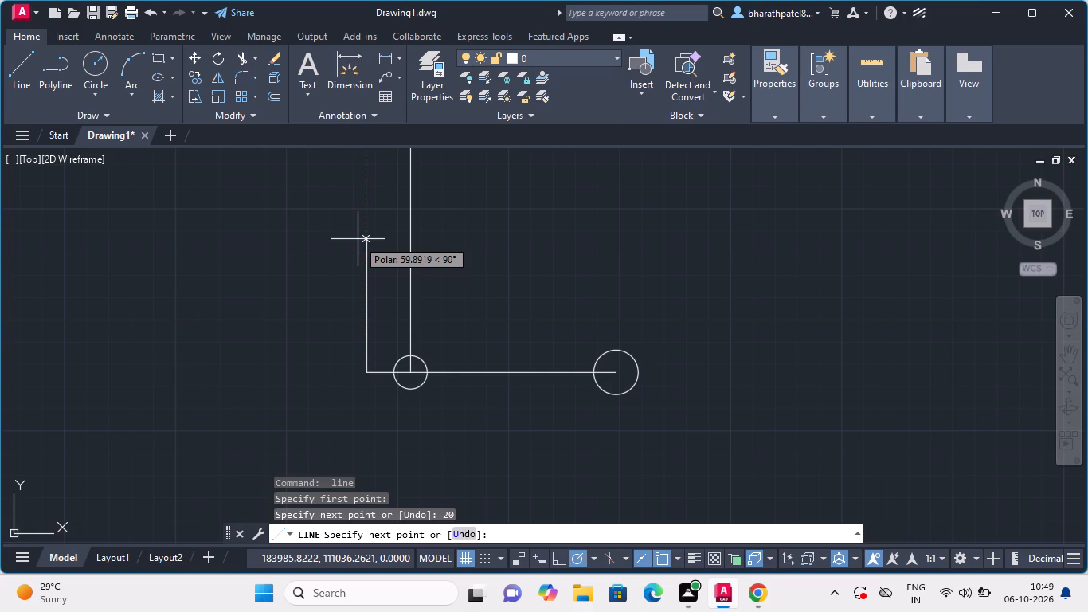
pyautogui.click(358, 239)
pyautogui.press('Escape')
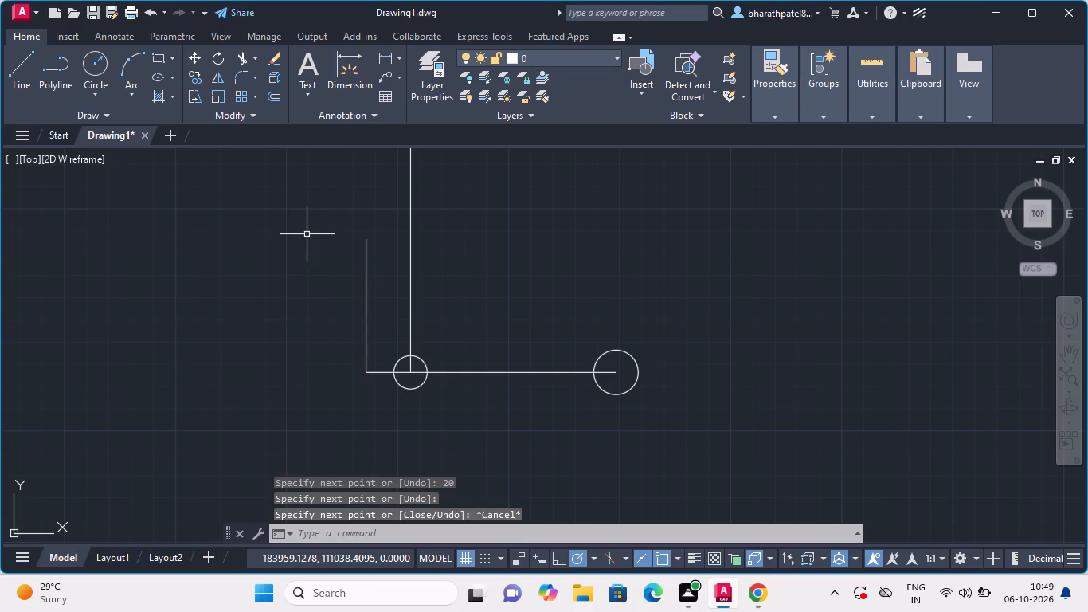
# Draw a line from the bottom of the 60-unit vertical, 54 units to the left and continuing 23.3 units straight up.
pyautogui.click(6, 63)
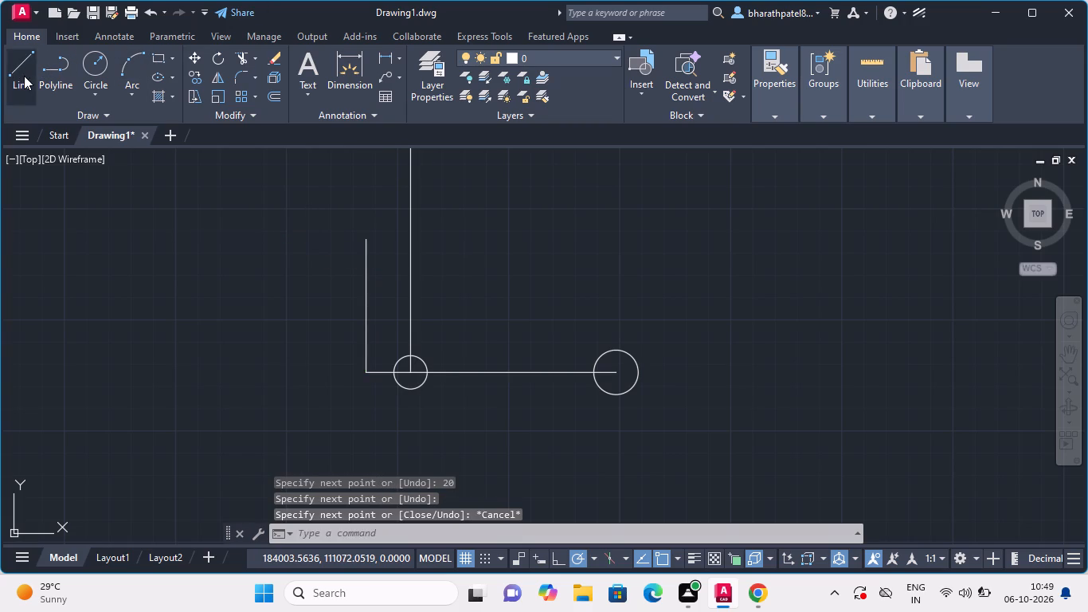
pyautogui.click(24, 76)
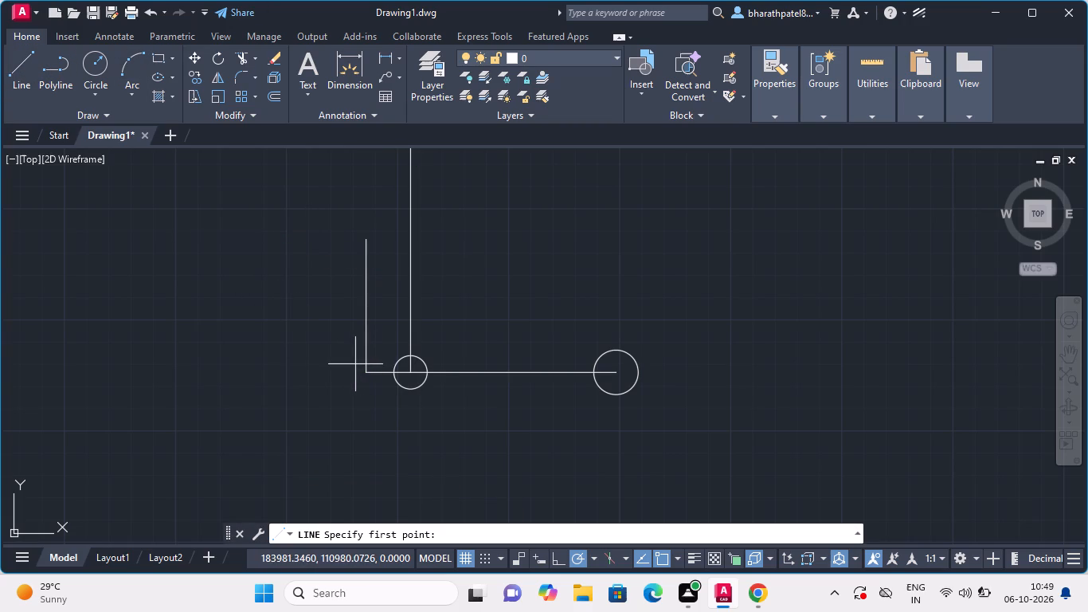
pyautogui.click(366, 371)
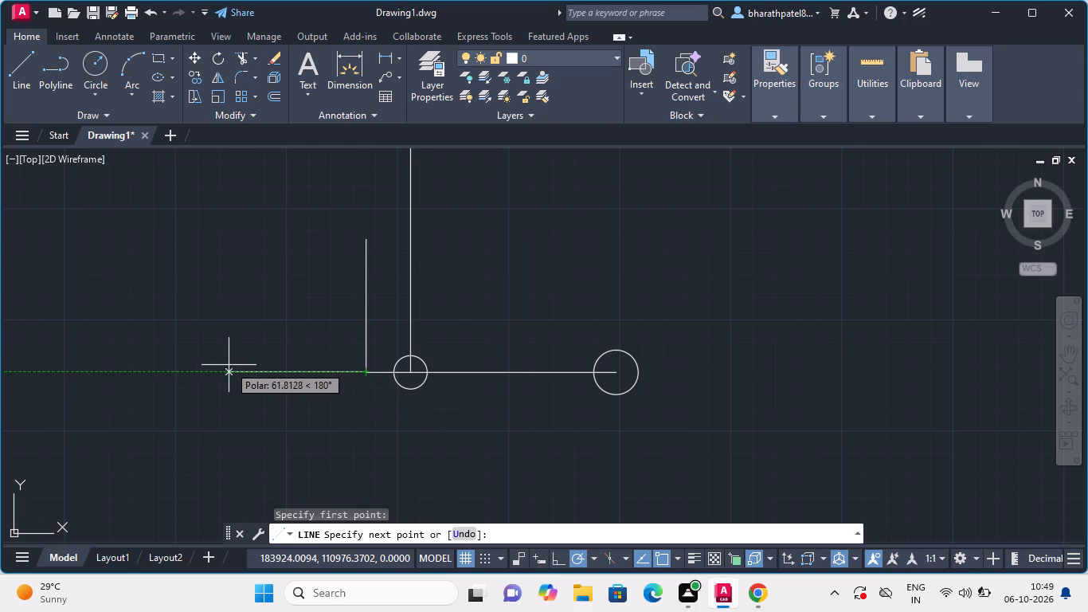
pyautogui.write('54')
pyautogui.press('Return')
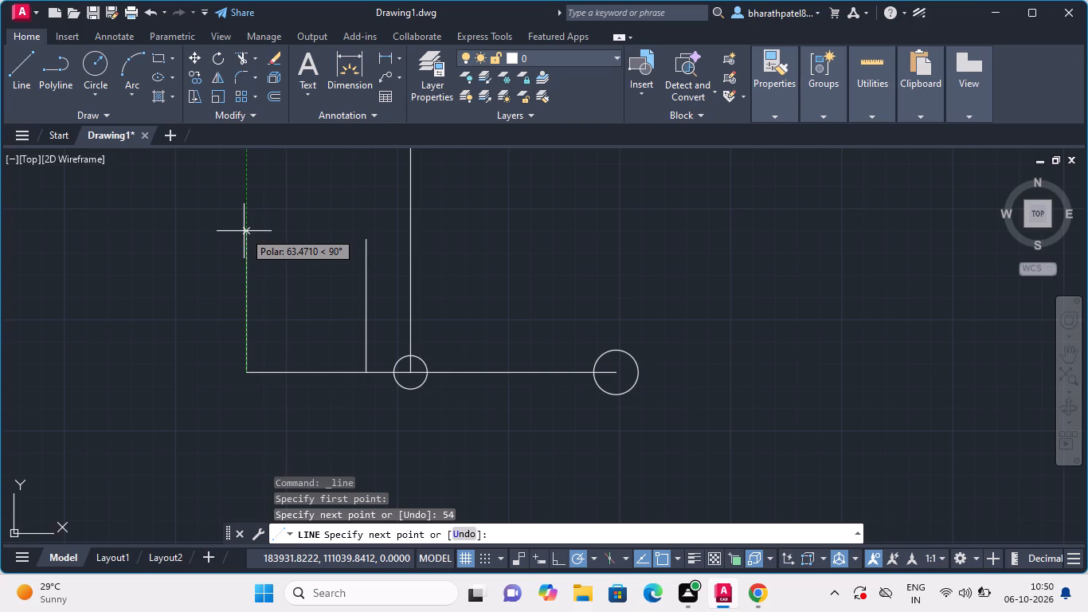
pyautogui.write('23')
pyautogui.press('.')
pyautogui.press('3')
pyautogui.press('Return')
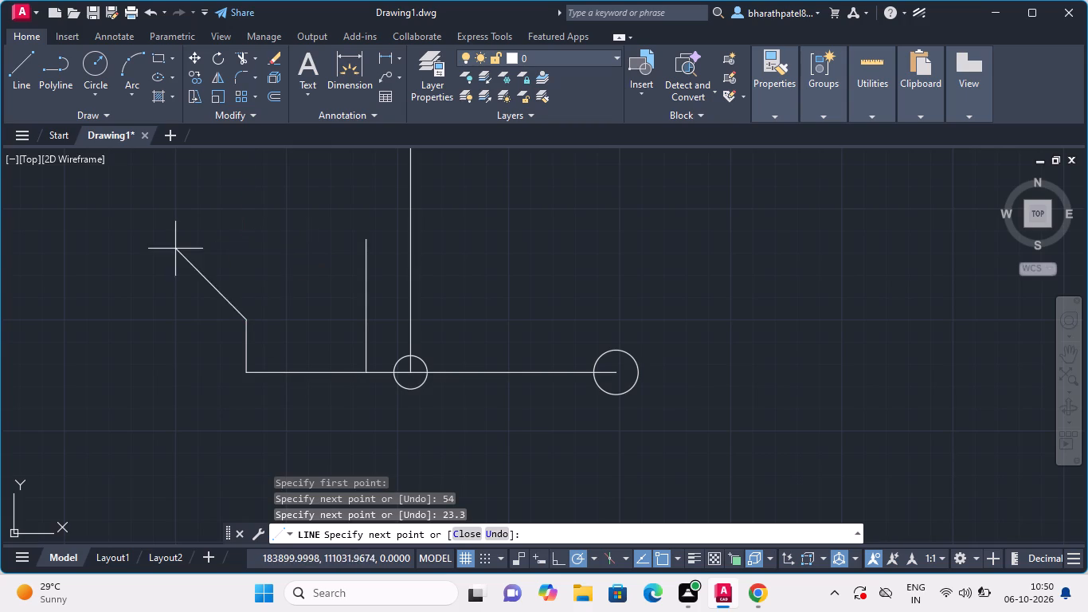
pyautogui.press('Escape')
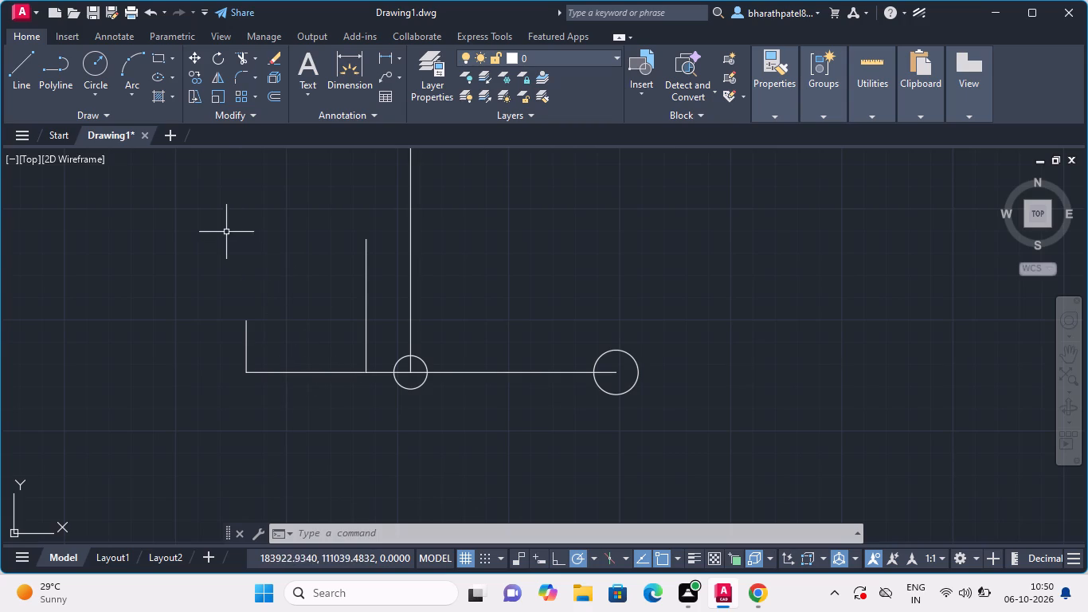
# Draw a horizontal line 18 units to the left from the top of the 23.3-unit vertical.
pyautogui.click(22, 67)
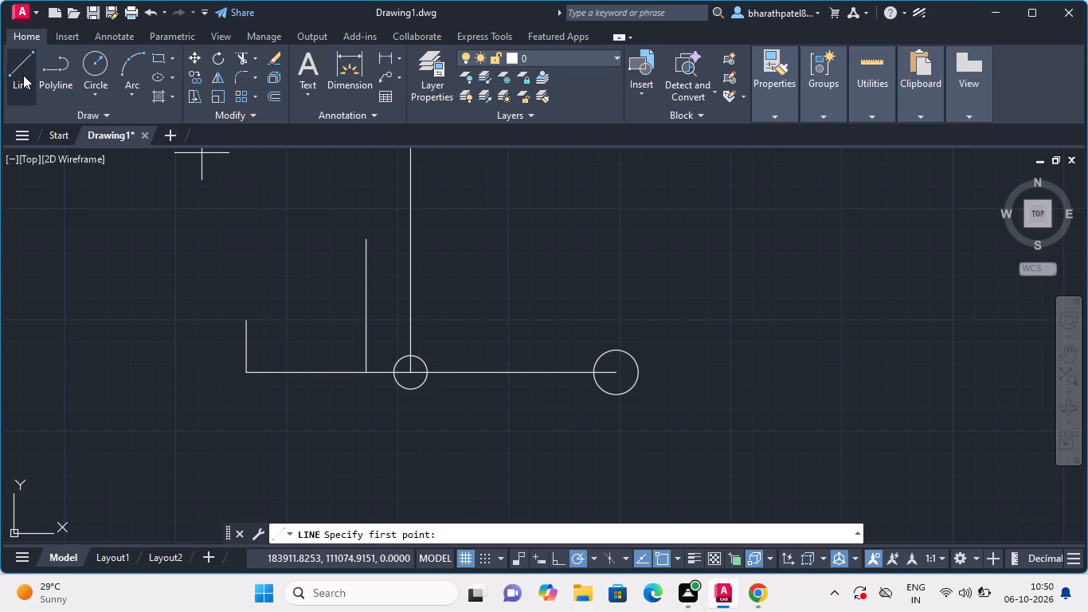
pyautogui.click(248, 321)
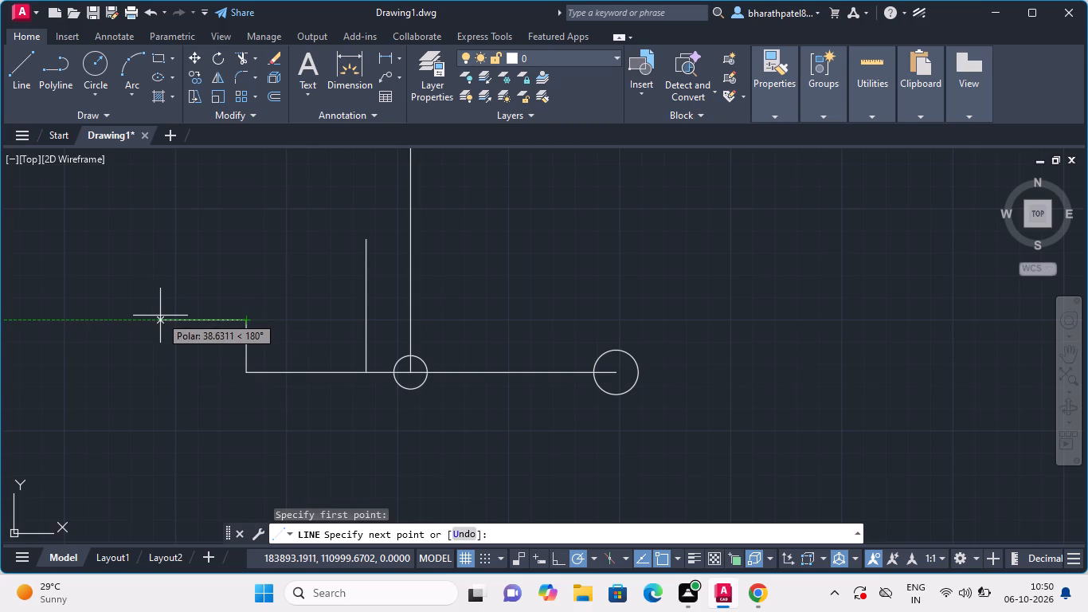
pyautogui.write('18')
pyautogui.press('Return')
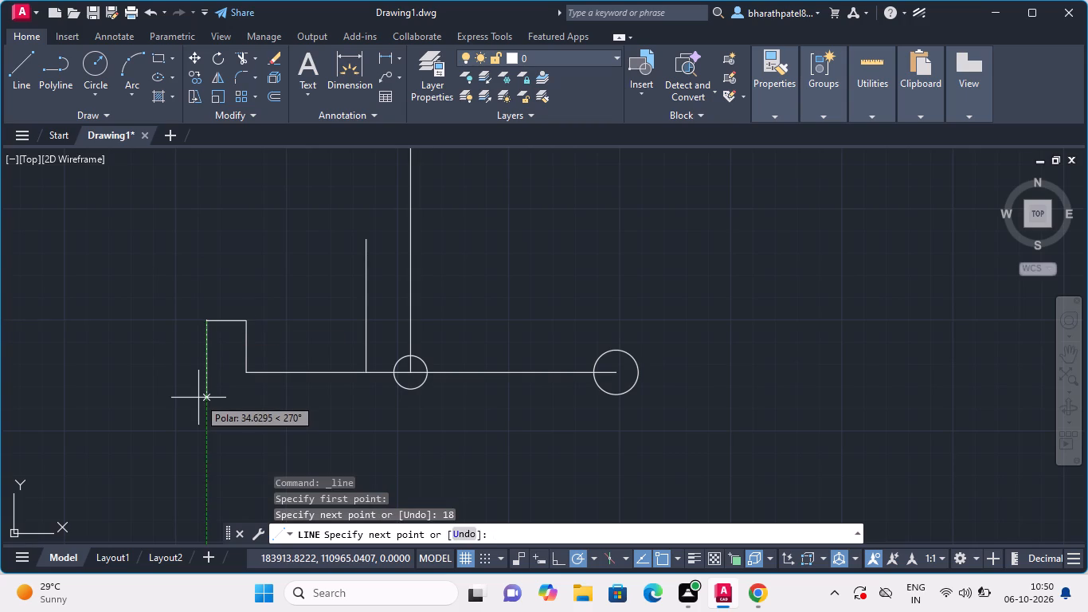
pyautogui.press('Escape')
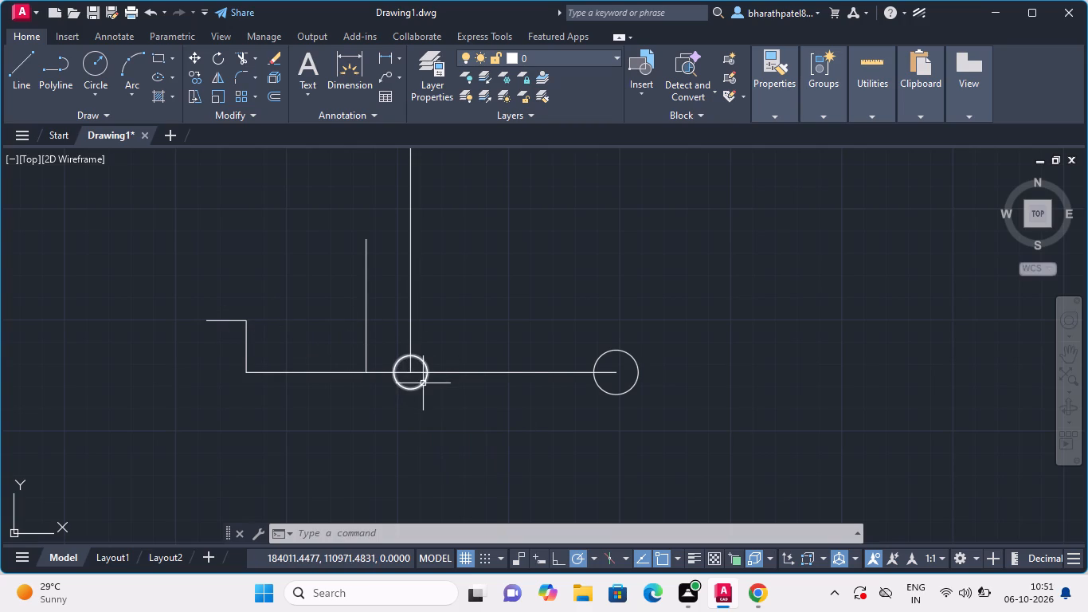
# Draw a vertical line 24 units downward from the bottom end of the 23.3-unit vertical.
pyautogui.scroll(-3, 362, 427)
pyautogui.scroll(4, 376, 410)
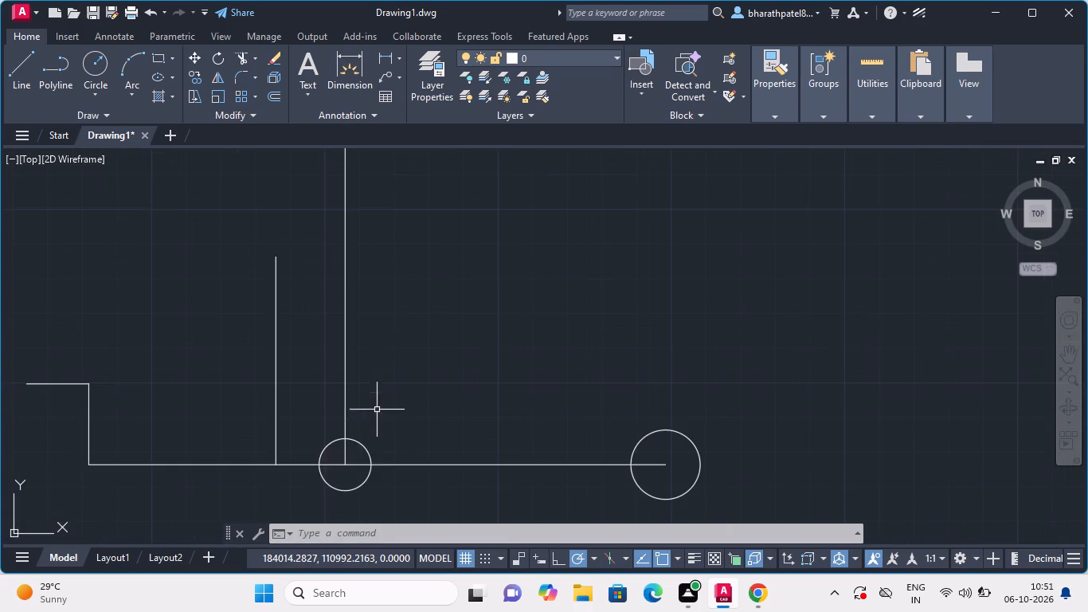
pyautogui.scroll(-2, 311, 420)
pyautogui.scroll(1, 305, 443)
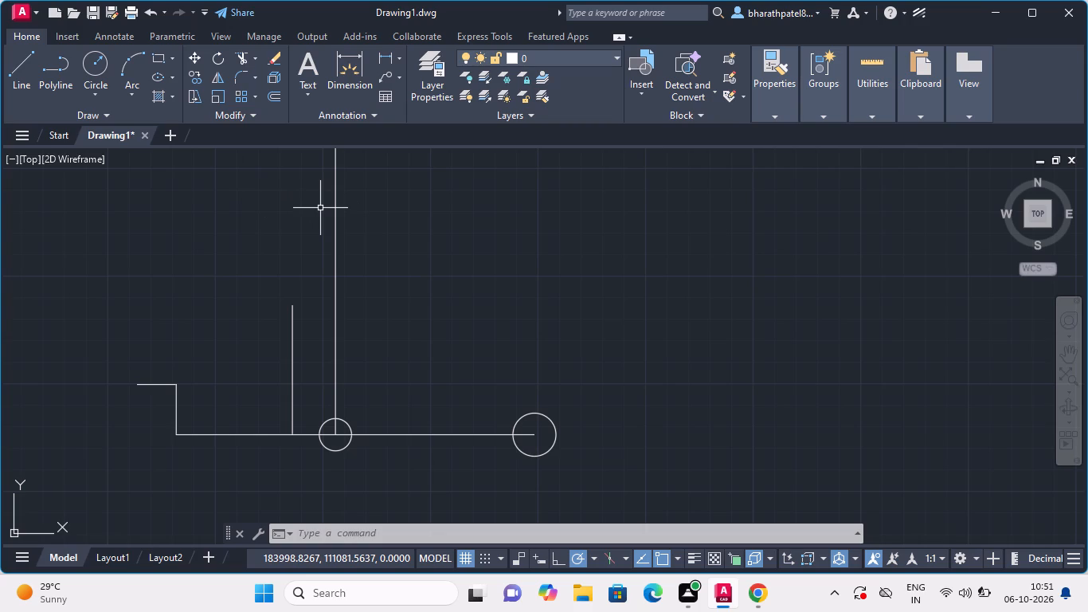
pyautogui.click(25, 76)
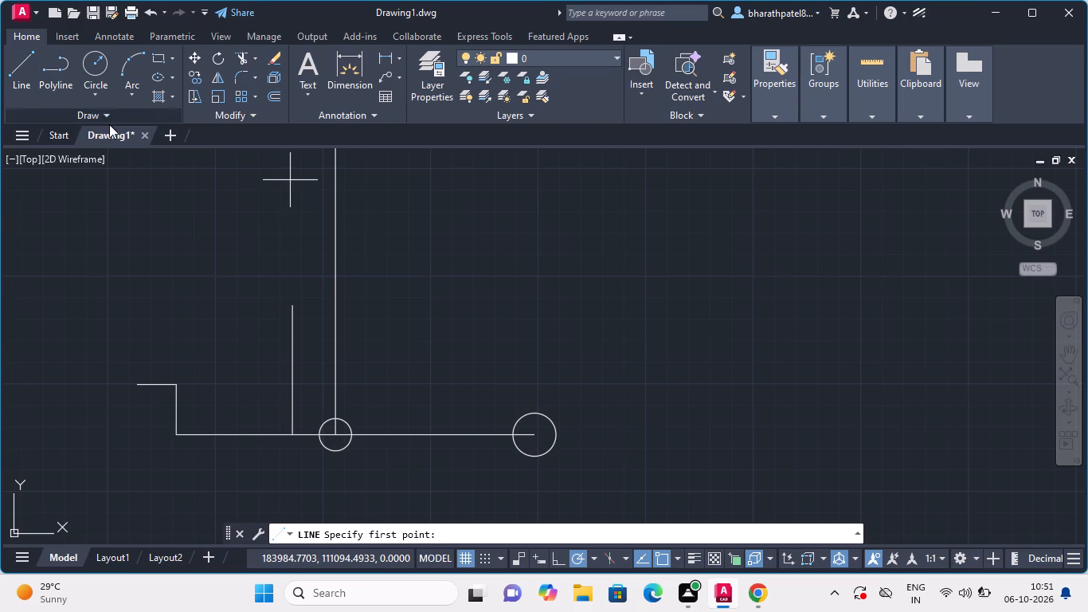
pyautogui.scroll(-1, 209, 263)
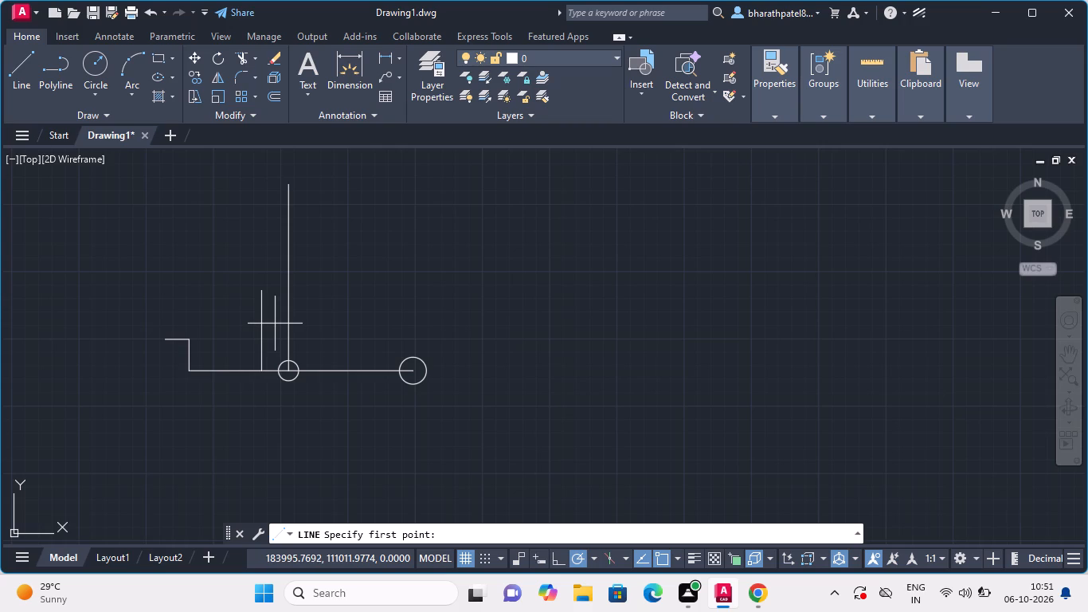
pyautogui.click(189, 372)
pyautogui.scroll(-3, 195, 366)
pyautogui.scroll(2, 182, 396)
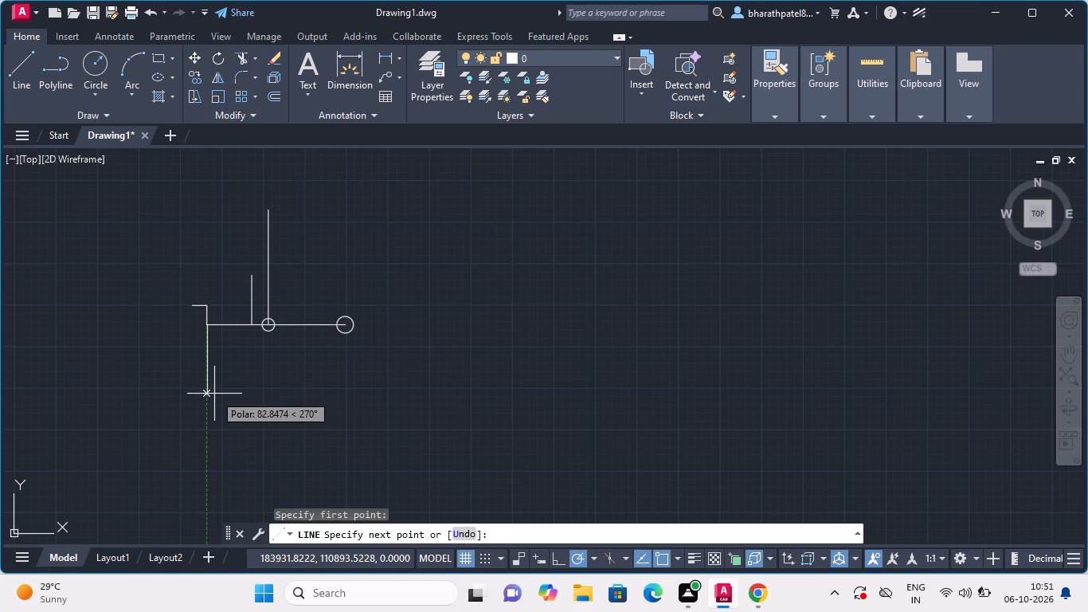
pyautogui.write('24')
pyautogui.press('Return')
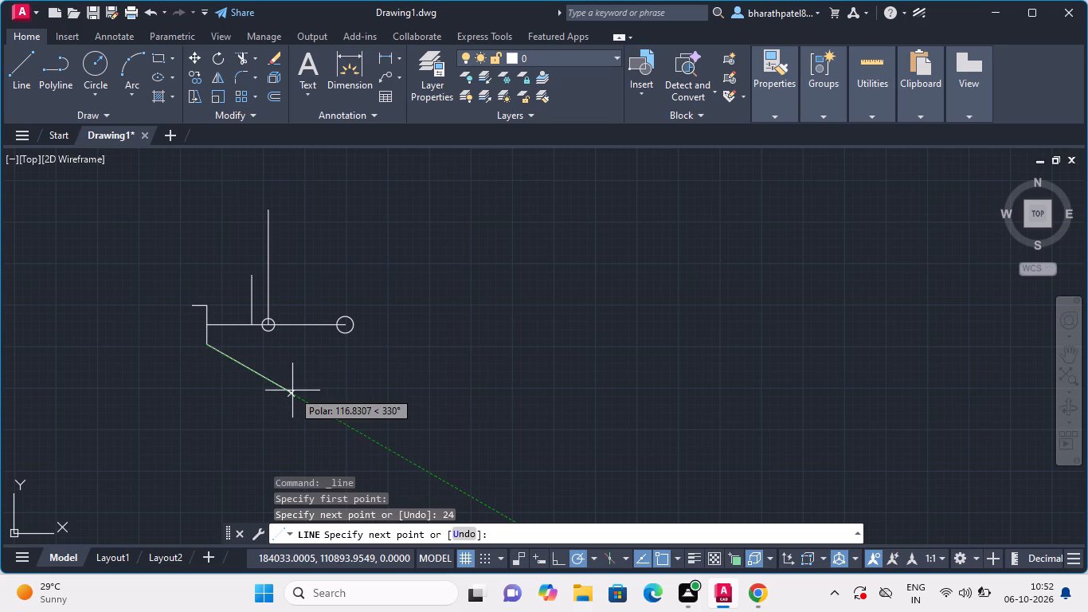
pyautogui.press('Escape')
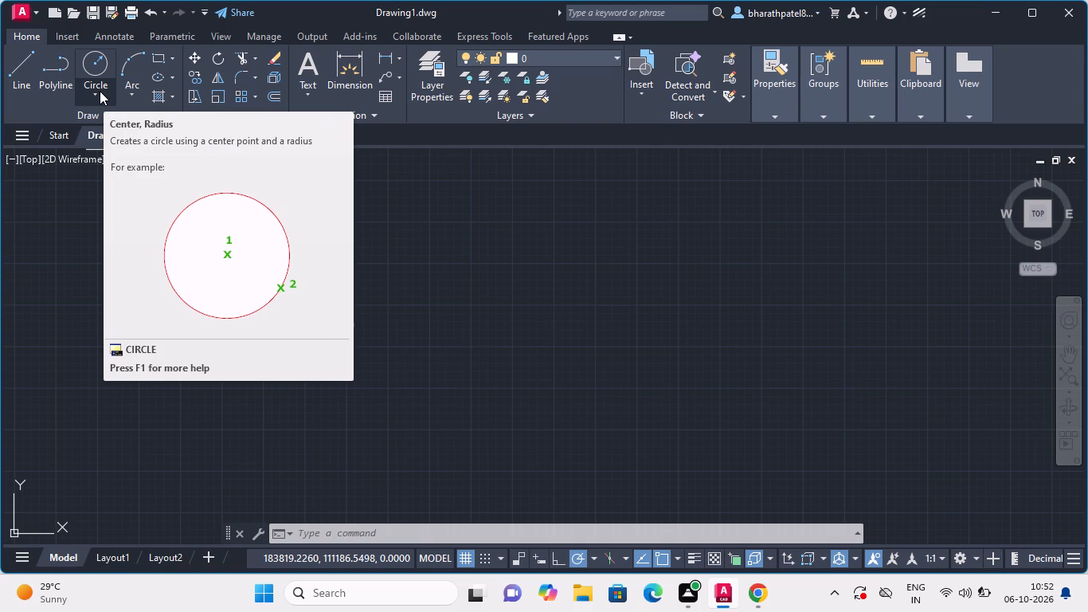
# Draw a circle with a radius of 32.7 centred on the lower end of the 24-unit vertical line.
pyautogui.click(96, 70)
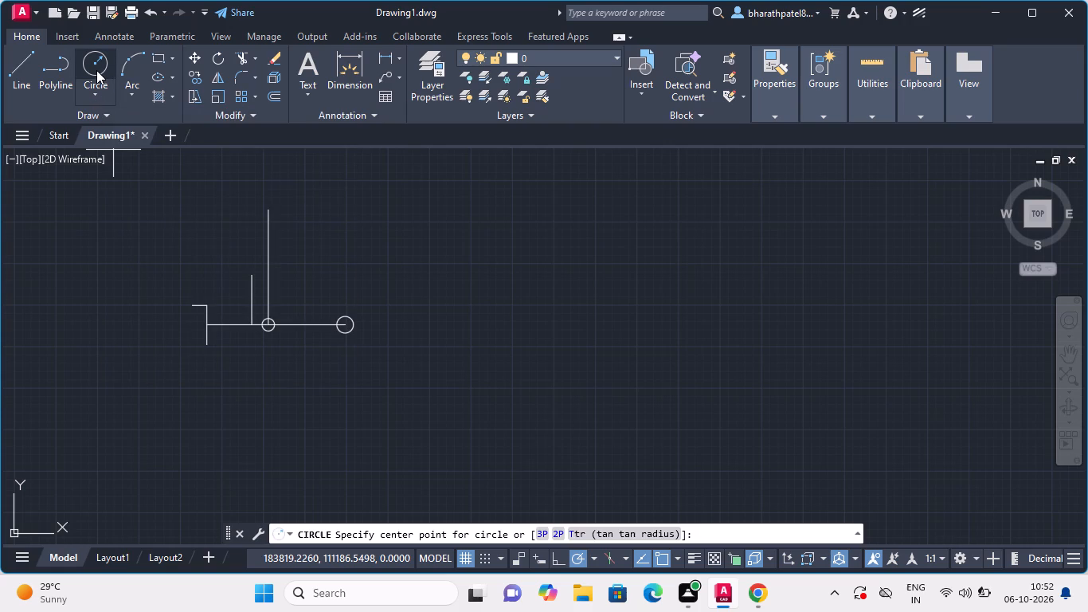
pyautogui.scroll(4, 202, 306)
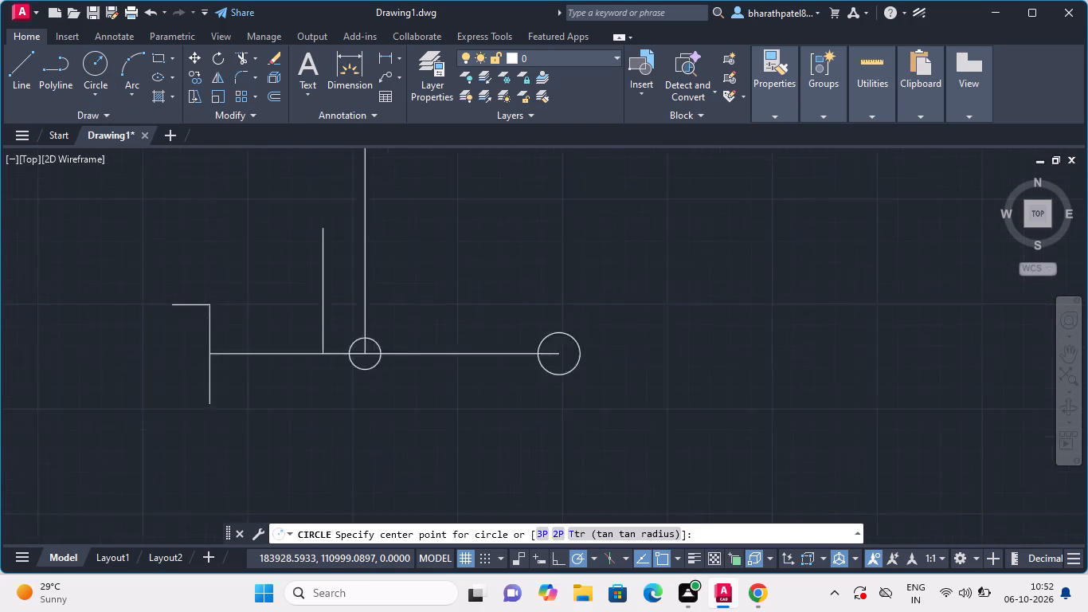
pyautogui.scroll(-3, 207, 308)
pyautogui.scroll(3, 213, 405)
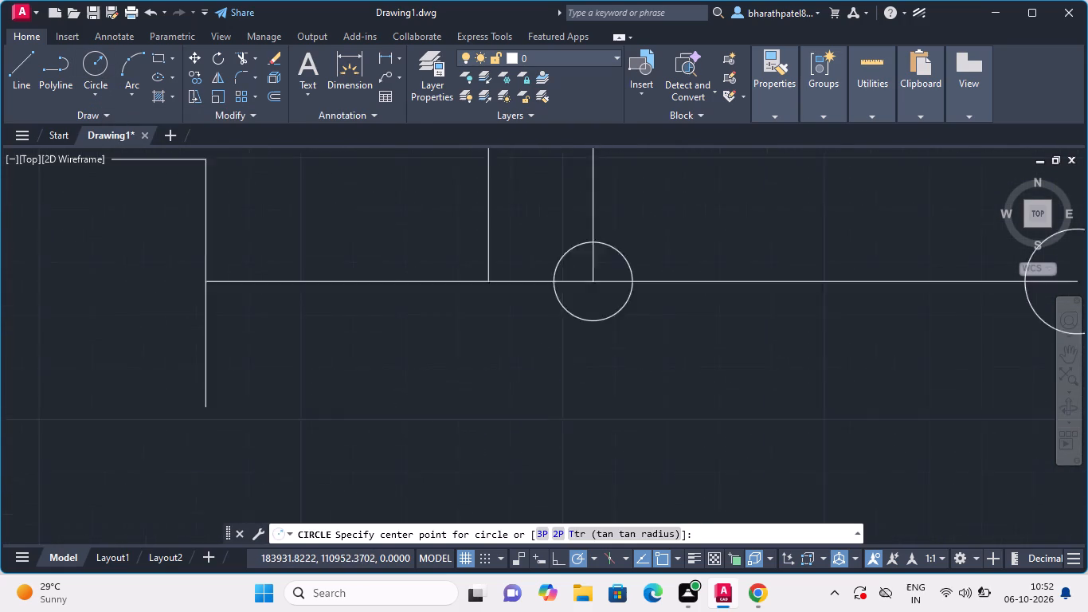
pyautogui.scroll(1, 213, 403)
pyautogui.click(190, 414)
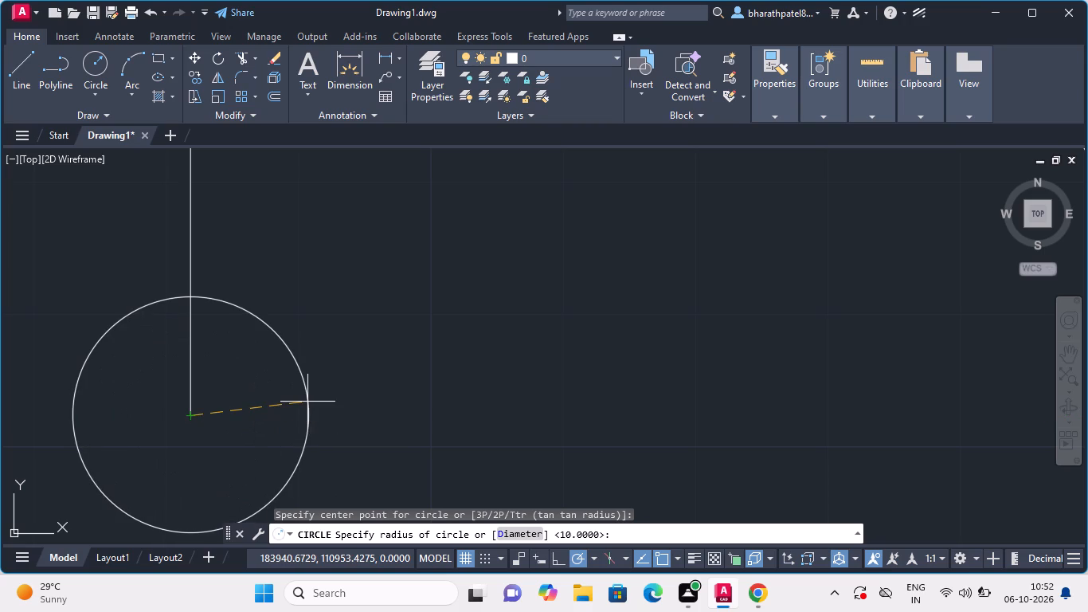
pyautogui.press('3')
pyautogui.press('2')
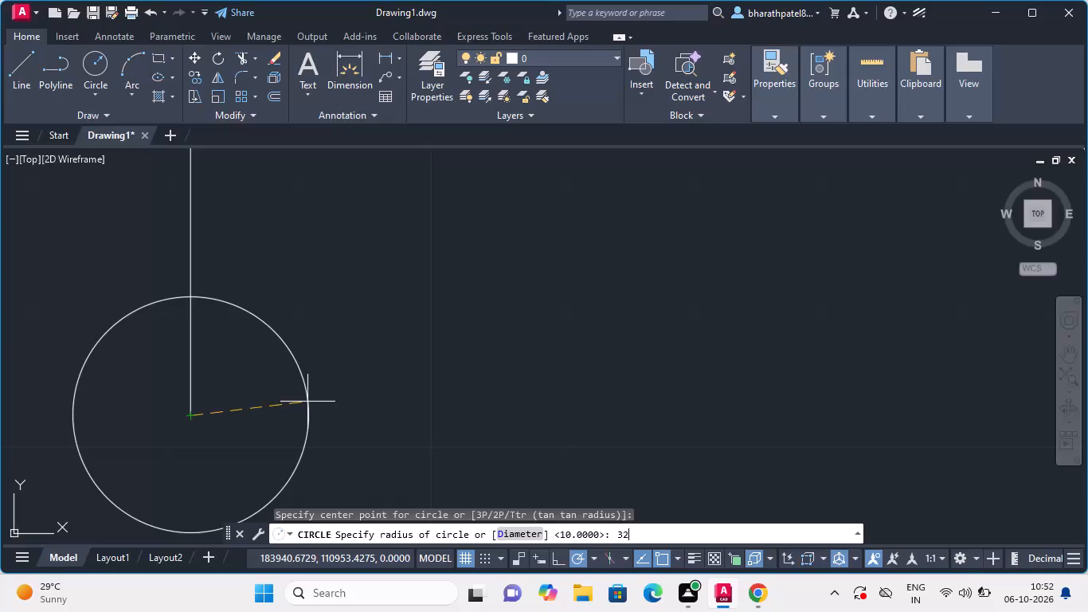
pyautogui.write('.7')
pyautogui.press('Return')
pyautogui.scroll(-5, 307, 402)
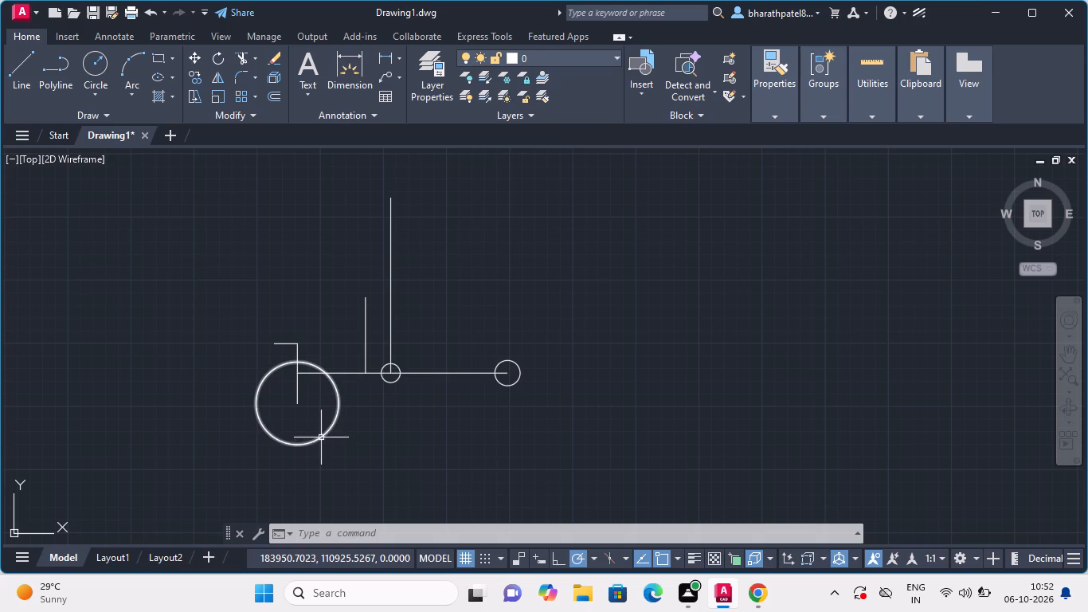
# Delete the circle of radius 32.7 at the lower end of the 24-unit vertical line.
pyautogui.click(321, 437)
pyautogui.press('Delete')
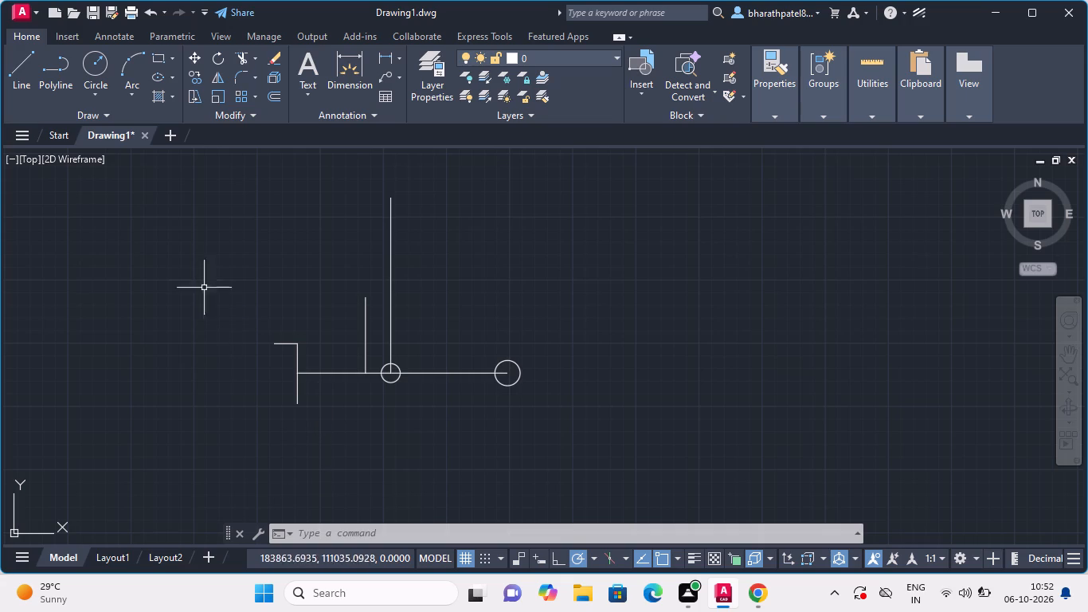
# Draw a short horizontal line across the lower end of the 24-unit vertical, reaching about 18 units past it to the right.
pyautogui.click(9, 76)
pyautogui.scroll(2, 294, 424)
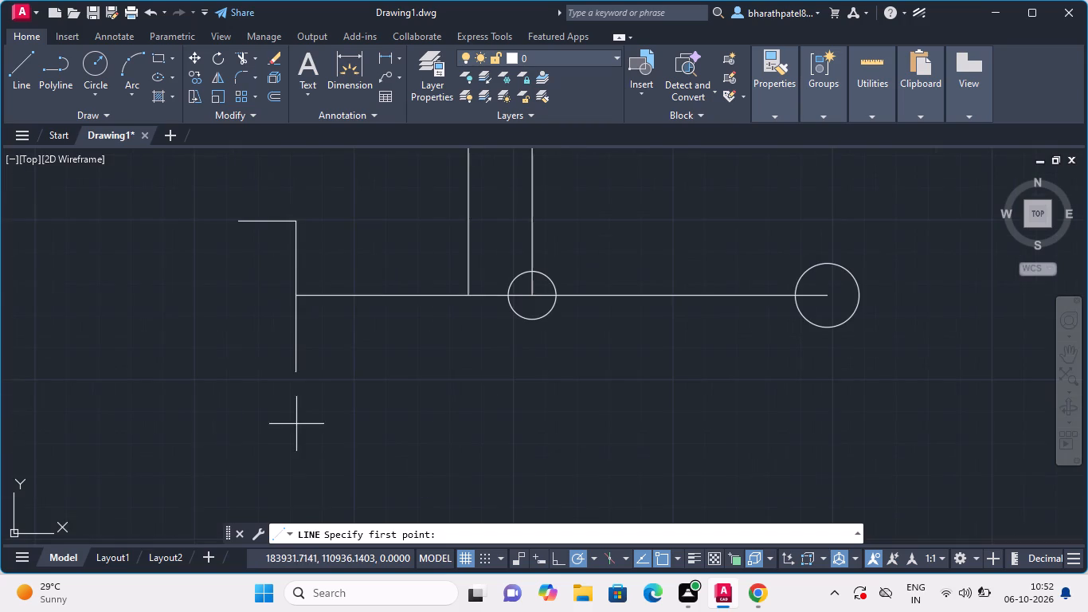
pyautogui.doubleClick(298, 371)
pyautogui.click(229, 371)
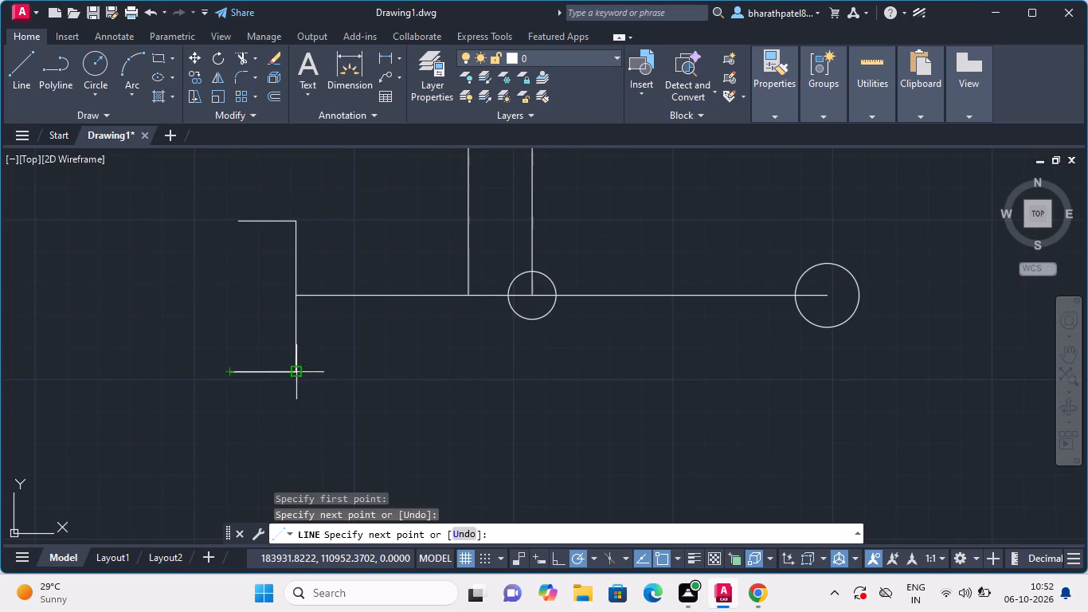
pyautogui.click(352, 371)
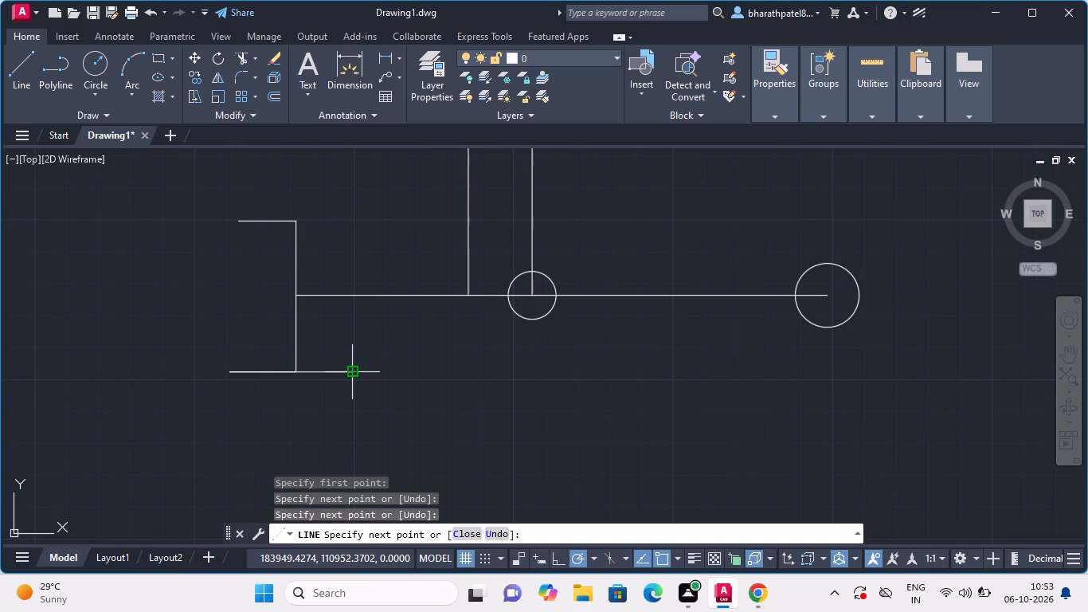
pyautogui.press('Escape')
# Draw a line 36.5 units down from the left end of the long horizontal line, continuing about 26 units to the left.
pyautogui.click(11, 80)
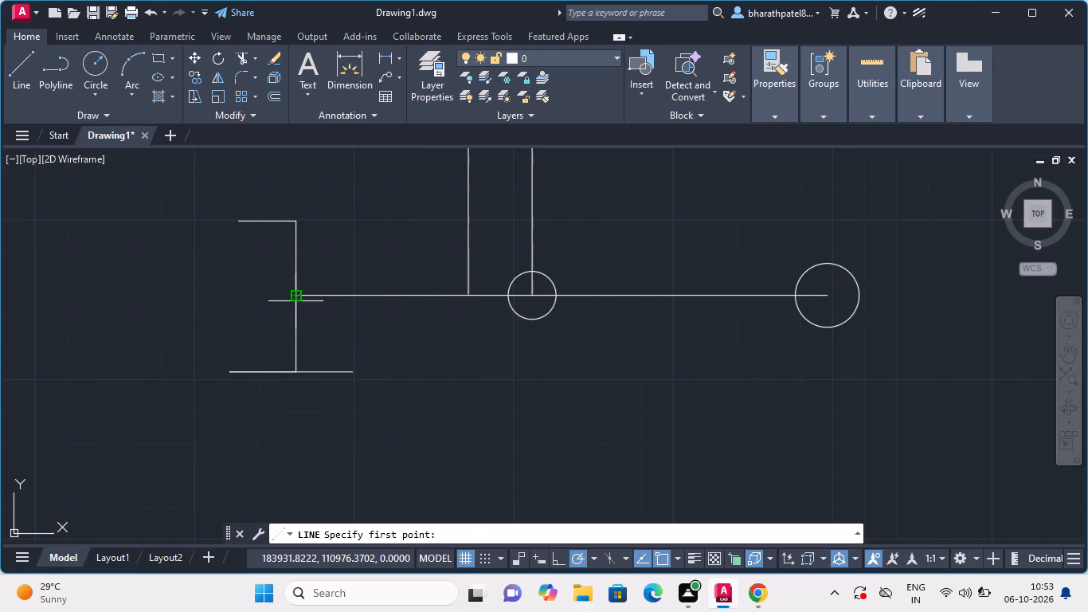
pyautogui.click(295, 296)
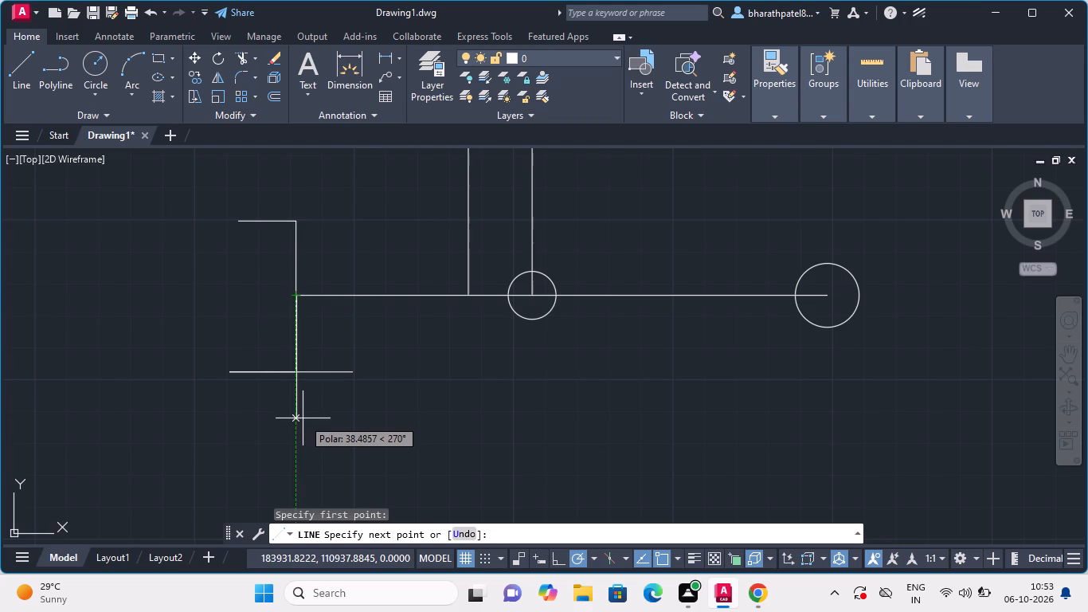
pyautogui.write('36')
pyautogui.press('.')
pyautogui.press('5')
pyautogui.press('Return')
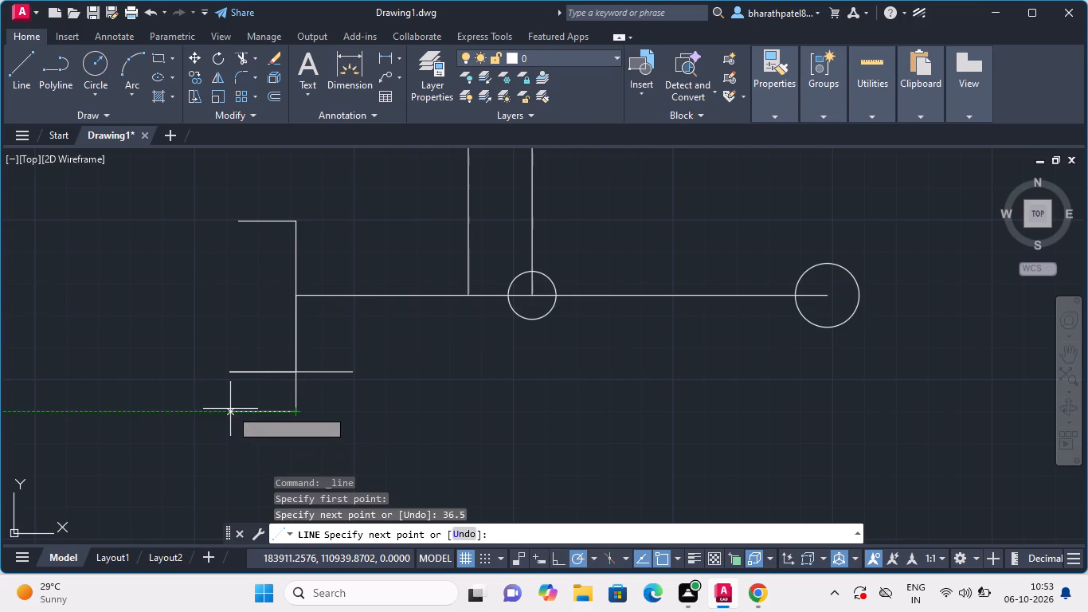
pyautogui.click(212, 408)
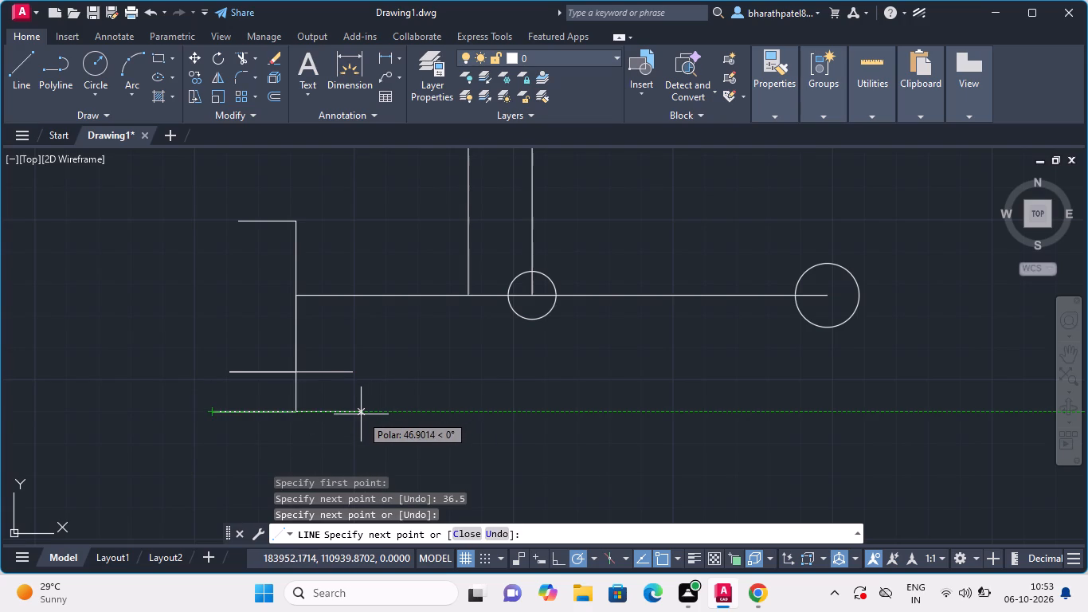
pyautogui.press('Escape')
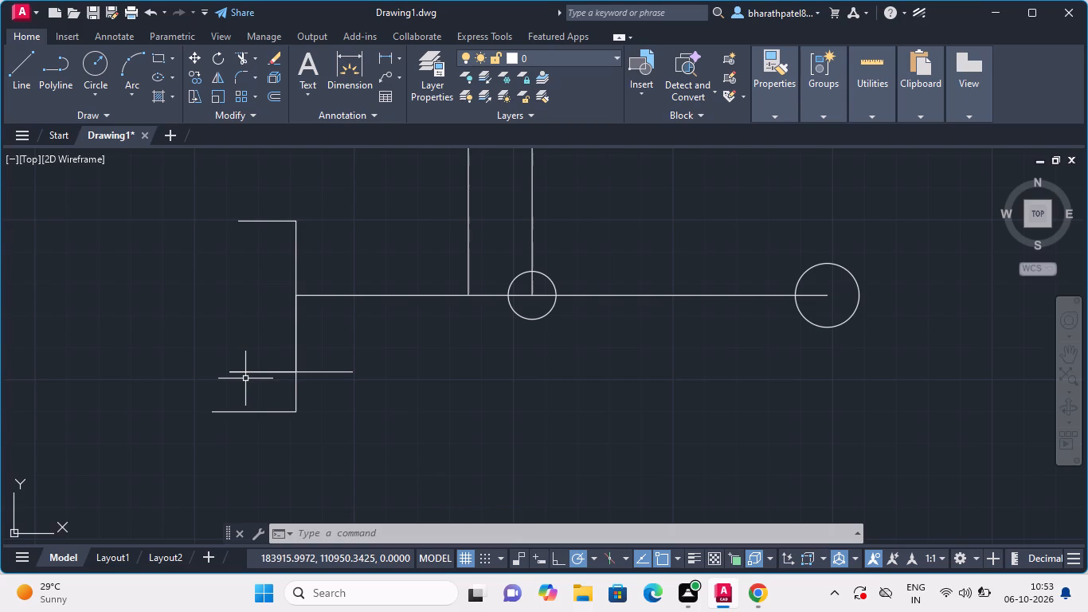
# Draw a horizontal line 18 units to the right from the lower end of the 36.5-unit vertical line.
pyautogui.click(13, 69)
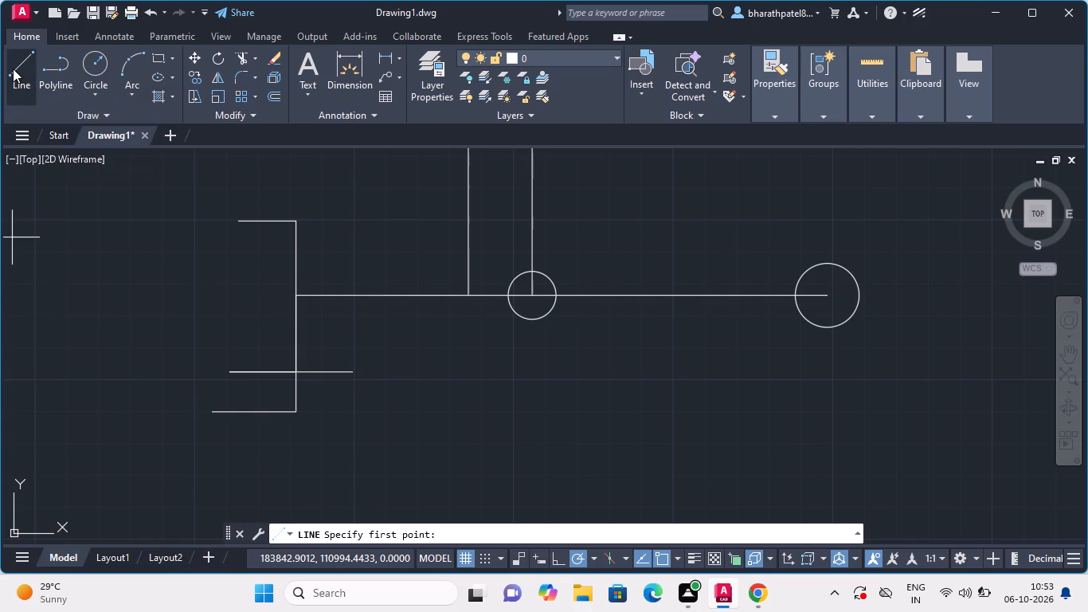
pyautogui.click(294, 410)
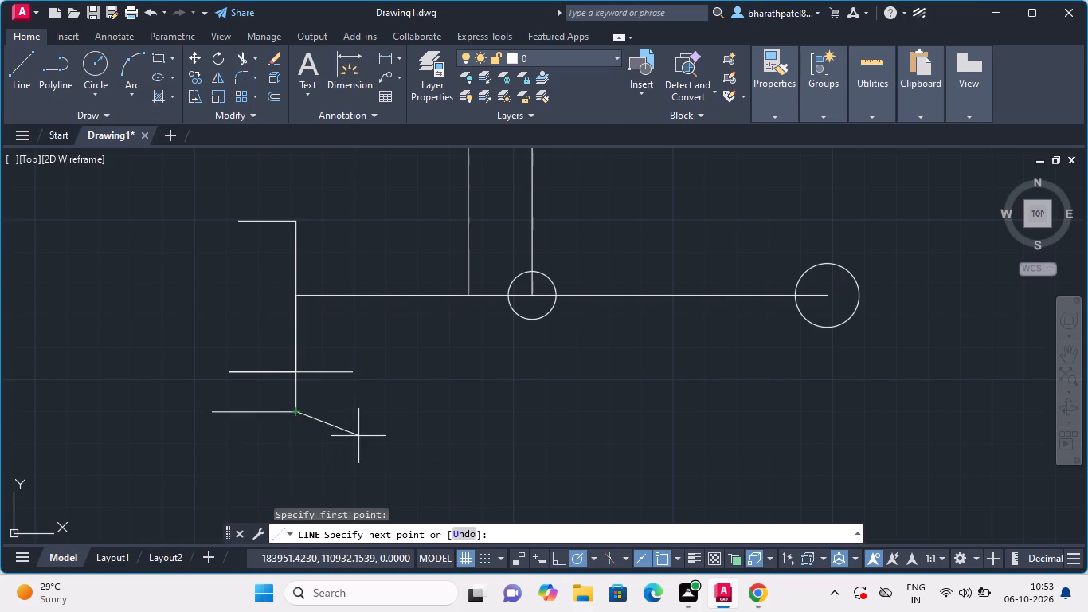
pyautogui.write('18')
pyautogui.press('Return')
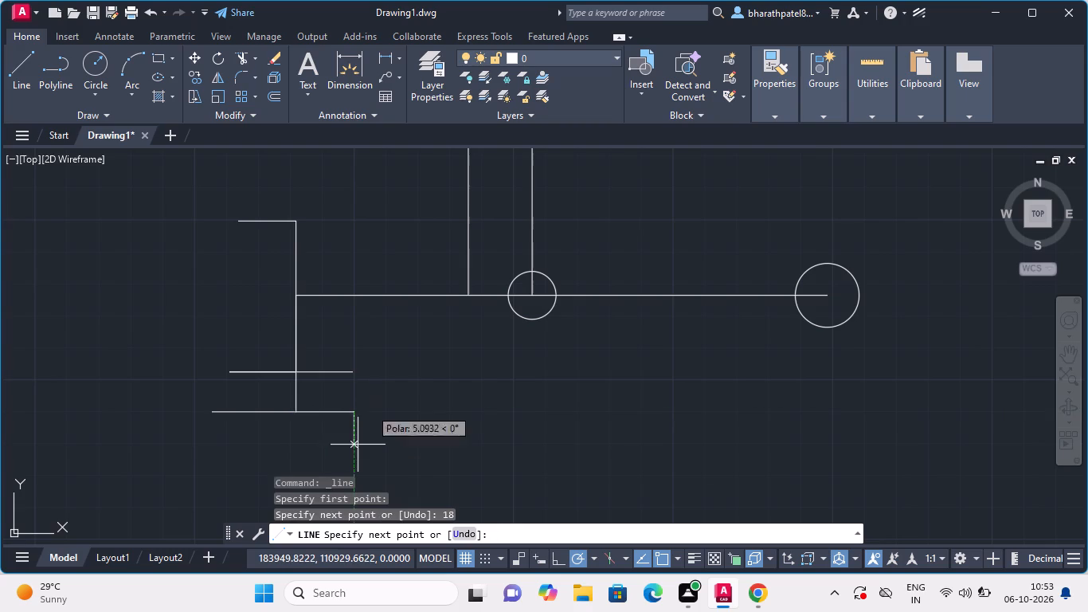
pyautogui.press('Escape')
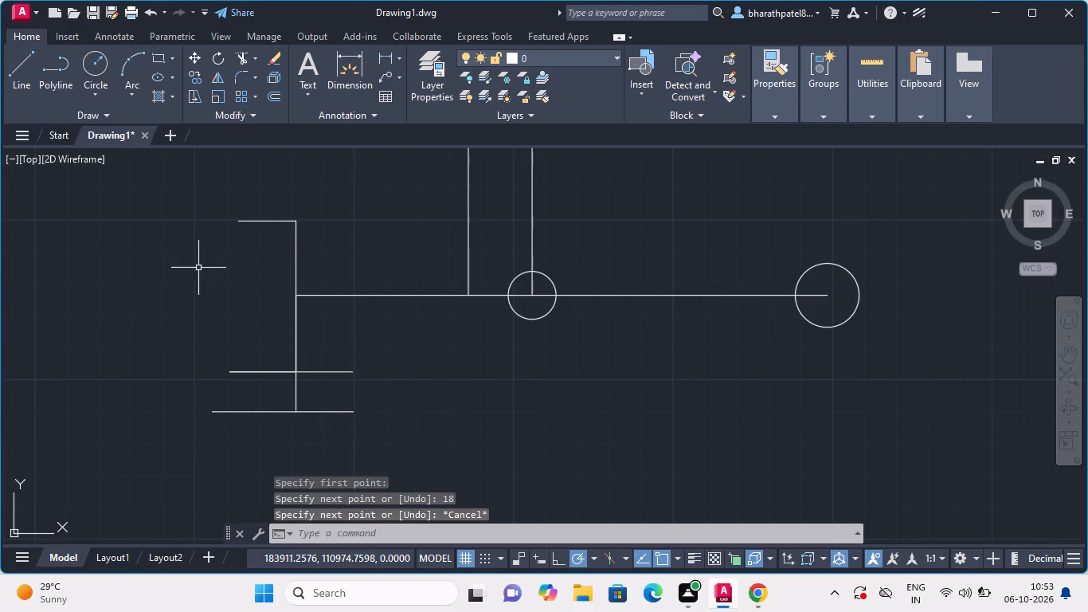
# Draw a horizontal line 18 units to the left from the lower end of the 36.5-unit vertical line.
pyautogui.click(10, 71)
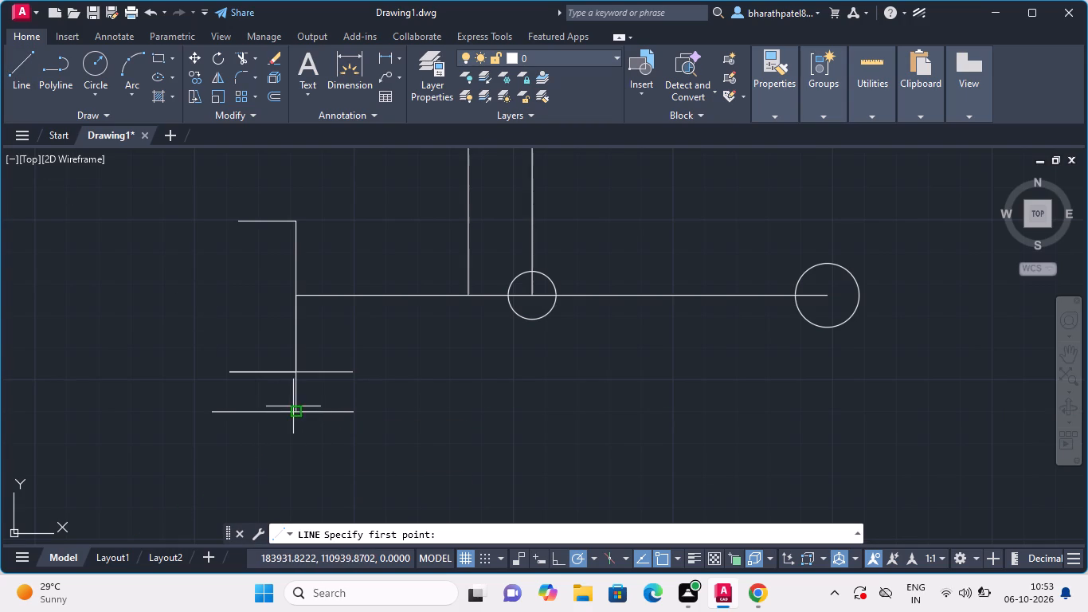
pyautogui.click(295, 417)
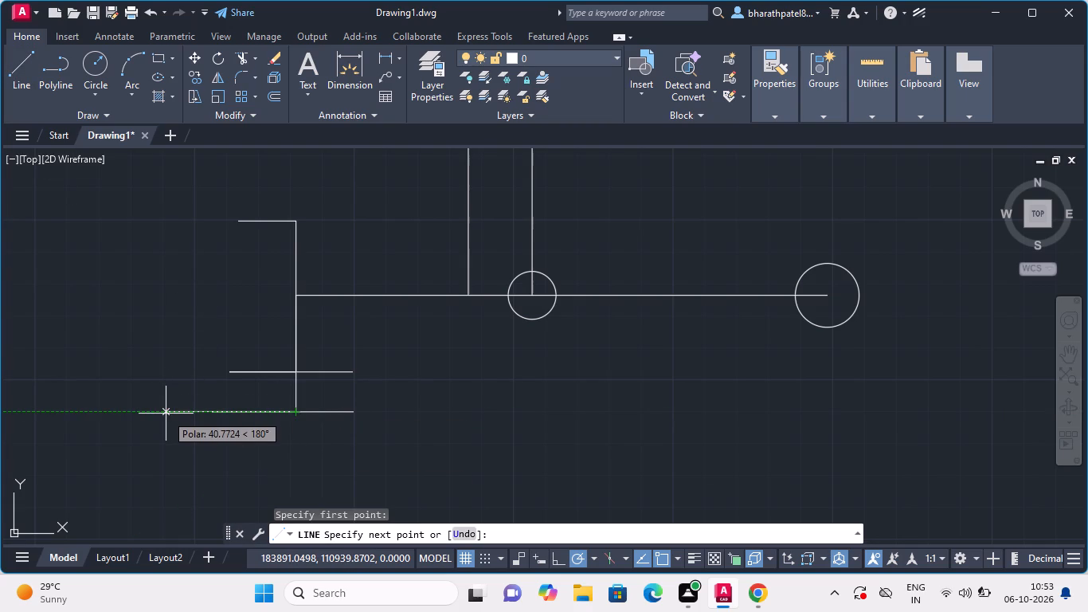
pyautogui.write('18')
pyautogui.press('Return')
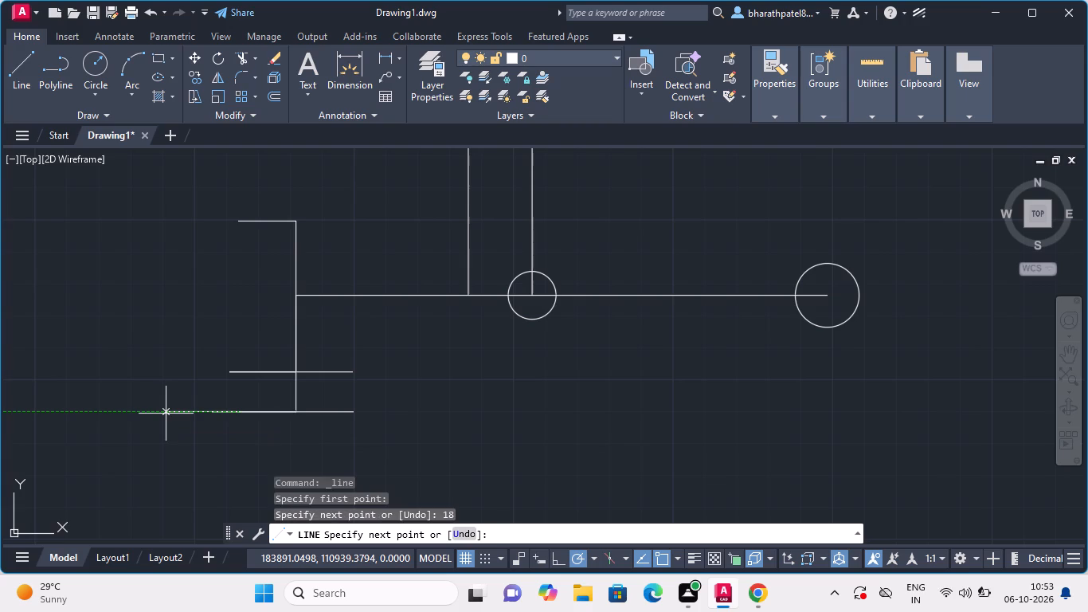
pyautogui.press('Escape')
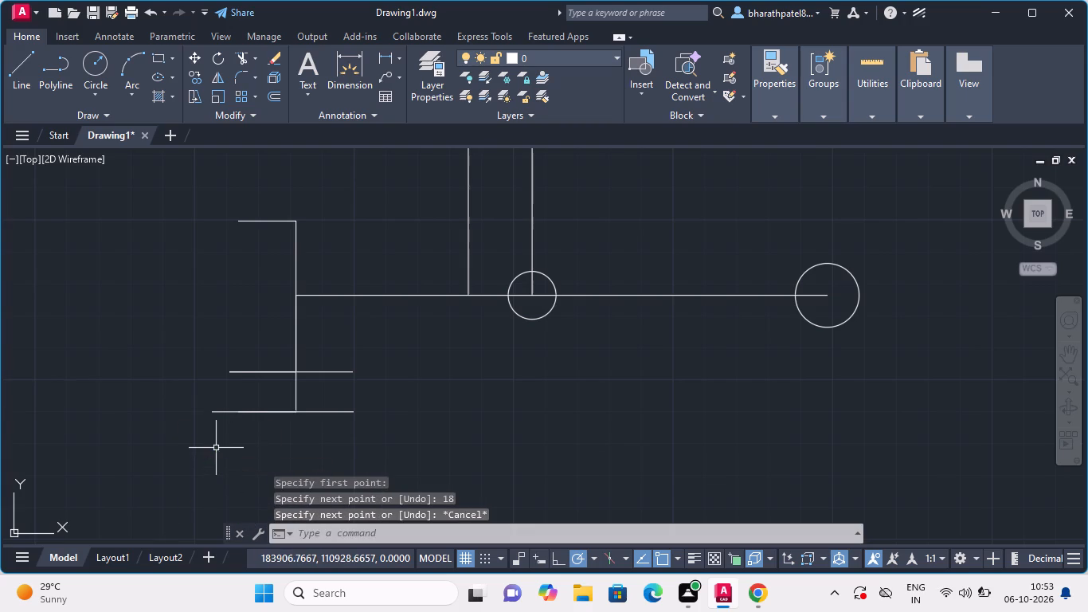
# Trim the bottom horizontal's left overhang beyond 18 units and remove the upper short horizontal's part left of the vertical line.
pyautogui.click(244, 50)
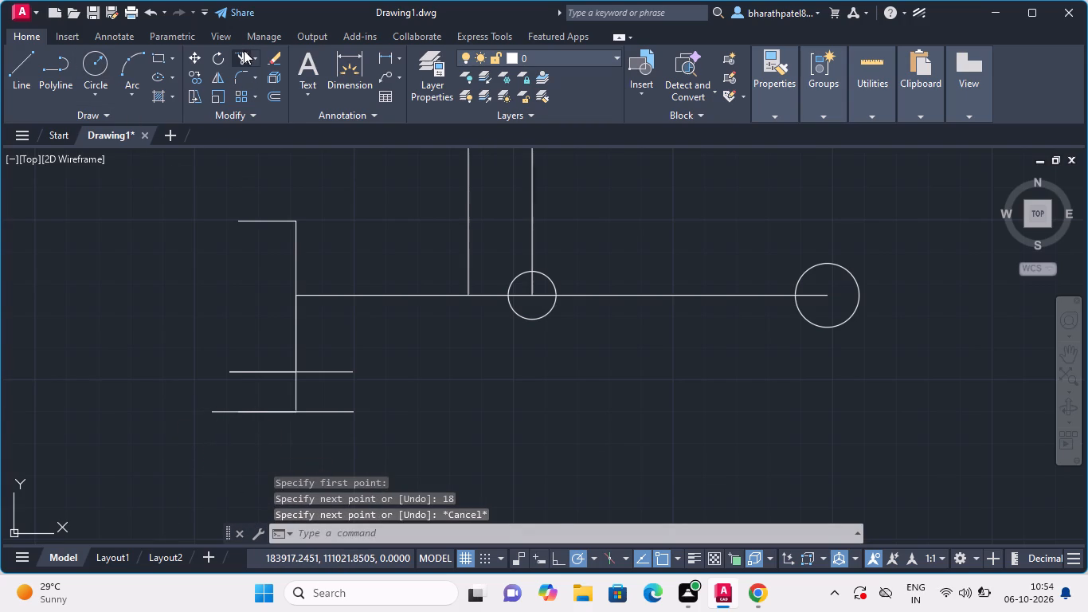
pyautogui.click(226, 412)
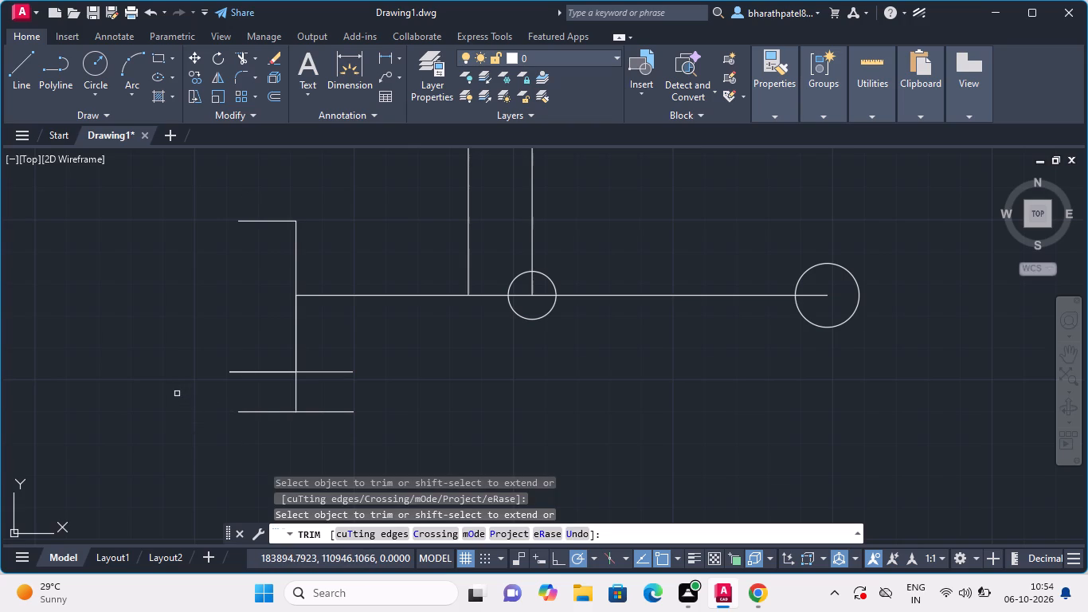
pyautogui.click(245, 371)
pyautogui.doubleClick(245, 370)
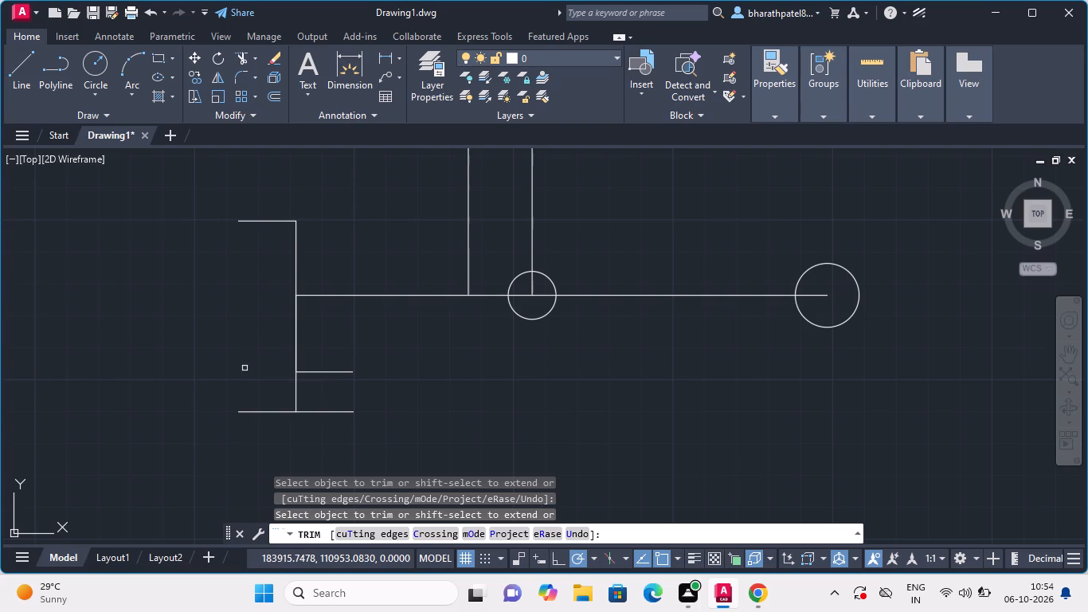
# Draw a horizontal line 18 units to the left from the lower end of the 24-unit vertical line.
pyautogui.click(22, 57)
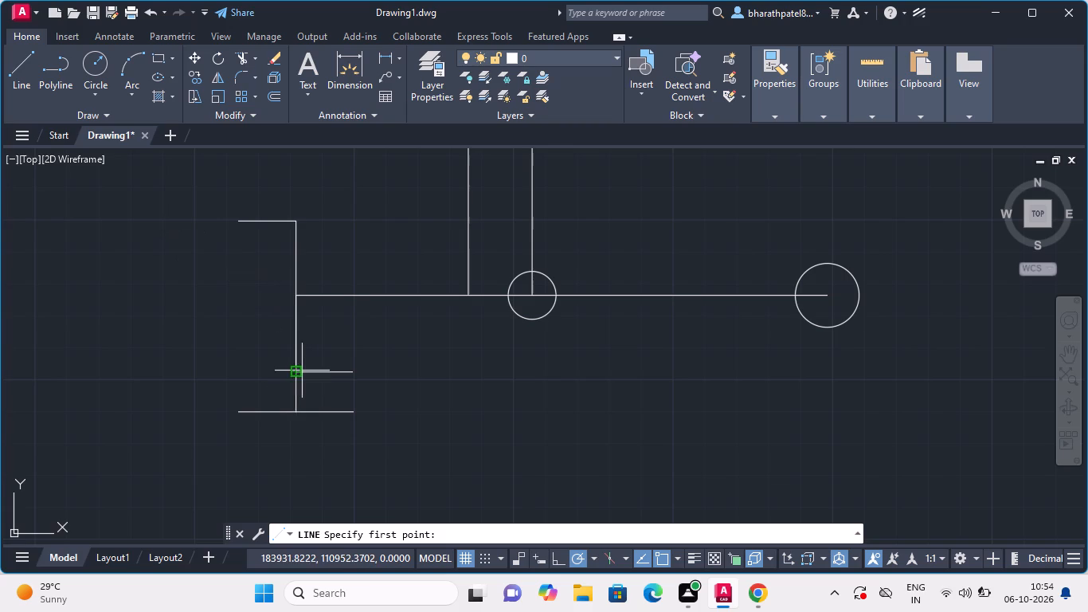
pyautogui.click(295, 375)
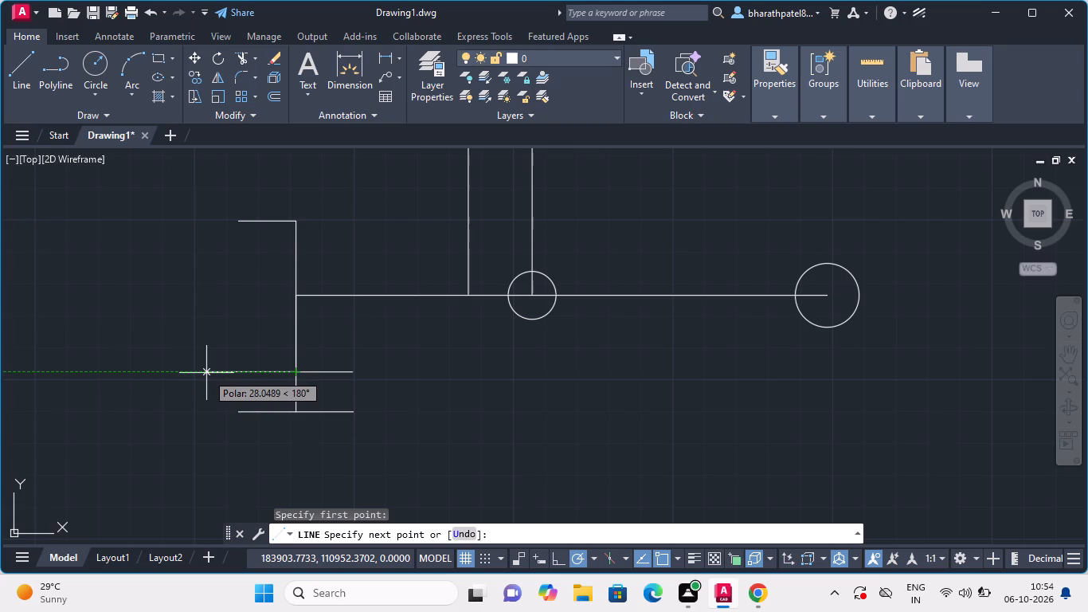
pyautogui.write('18')
pyautogui.press('Return')
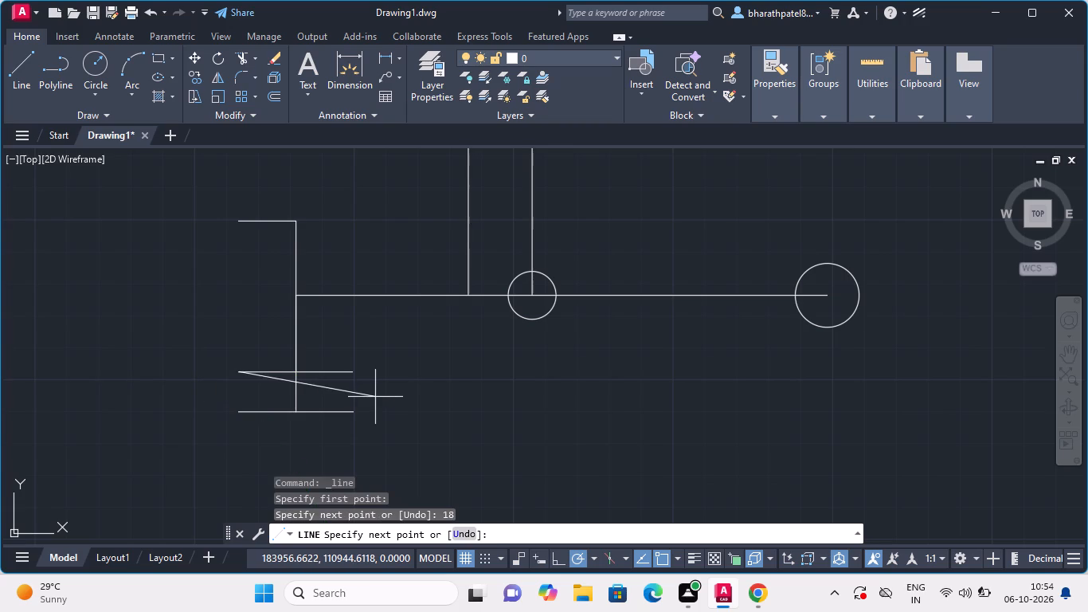
pyautogui.press('Escape')
# Draw a horizontal line 18 units to the right from the lower end of the 24-unit vertical line.
pyautogui.click(28, 87)
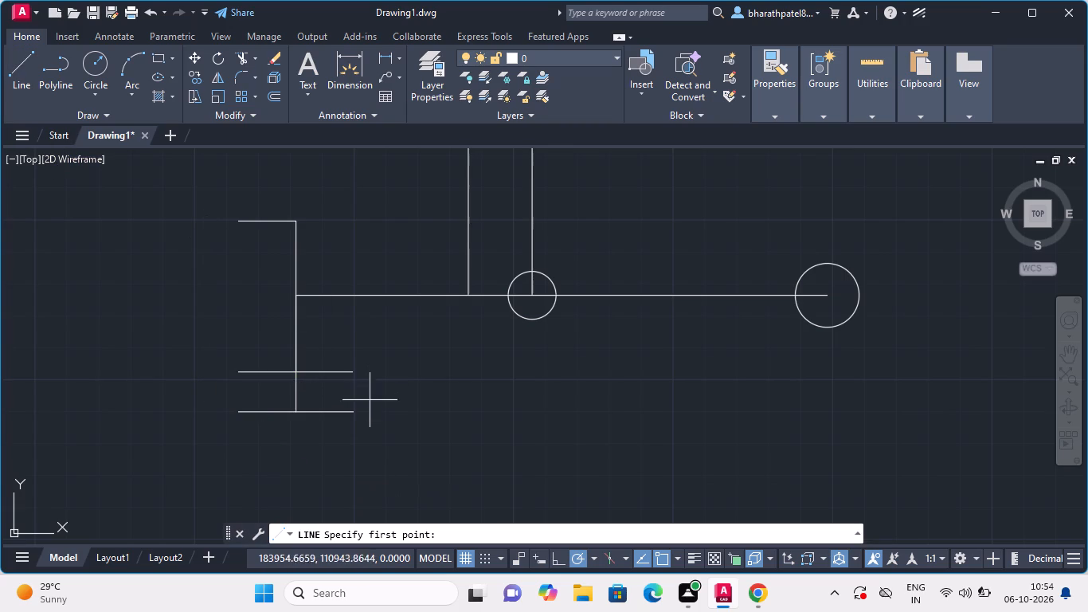
pyautogui.click(295, 372)
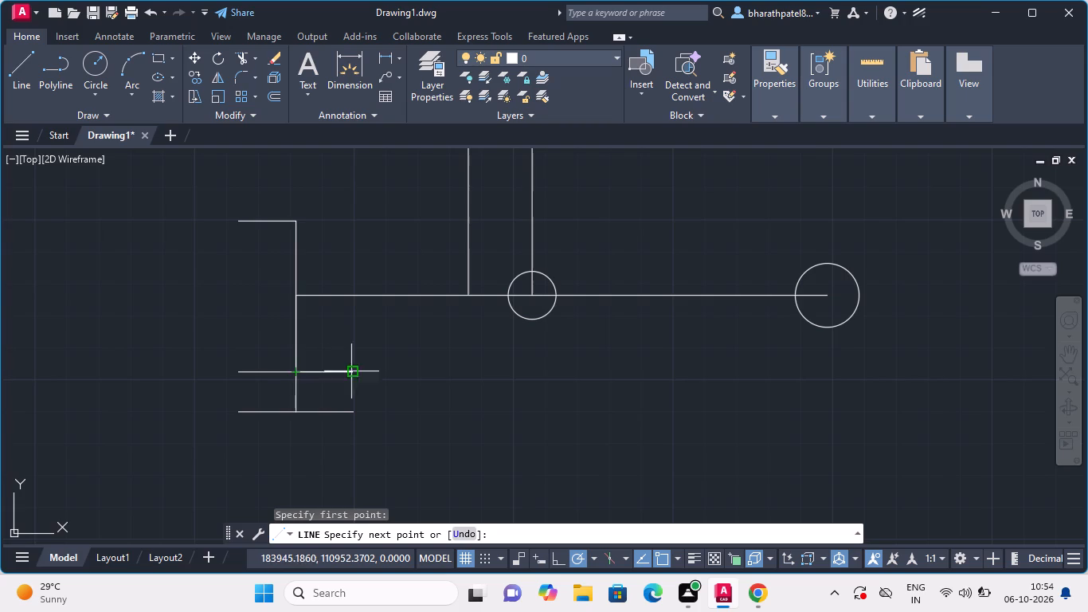
pyautogui.write('18')
pyautogui.press('Return')
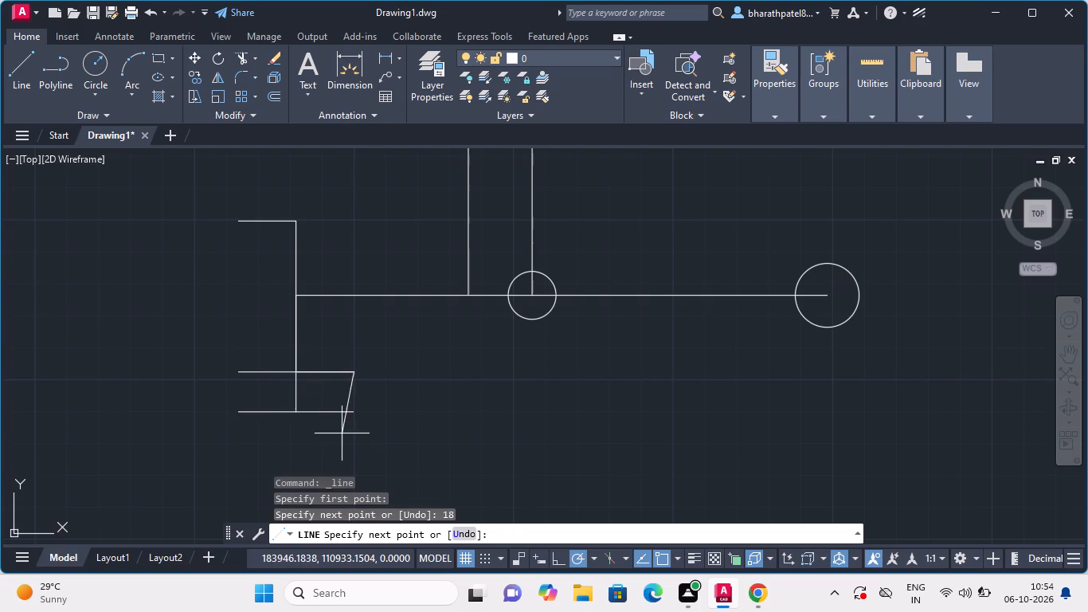
pyautogui.scroll(5, 350, 411)
pyautogui.scroll(-3, 331, 348)
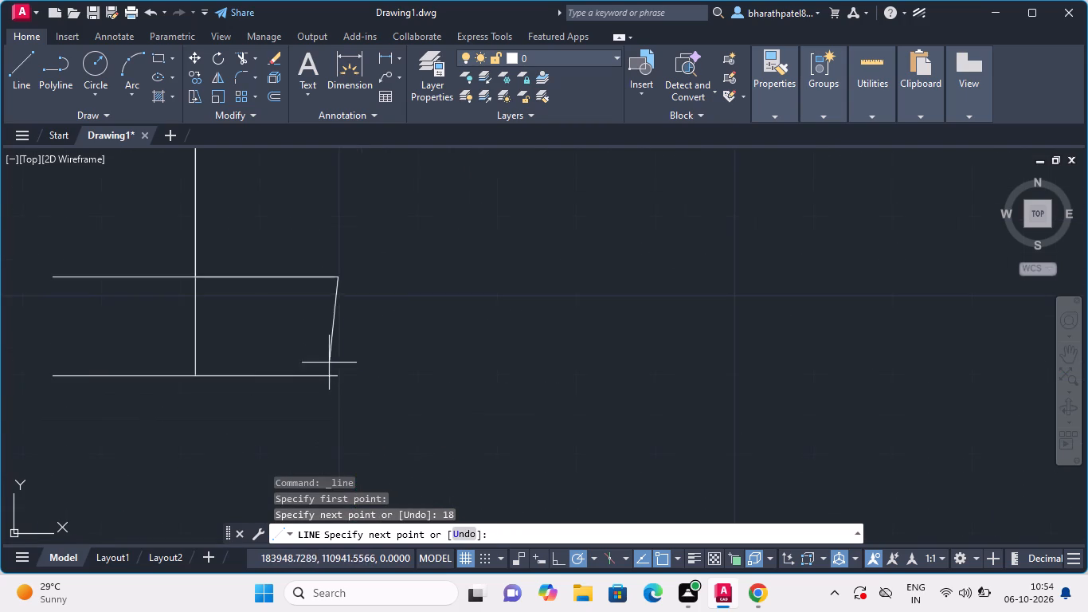
pyautogui.scroll(7, 337, 283)
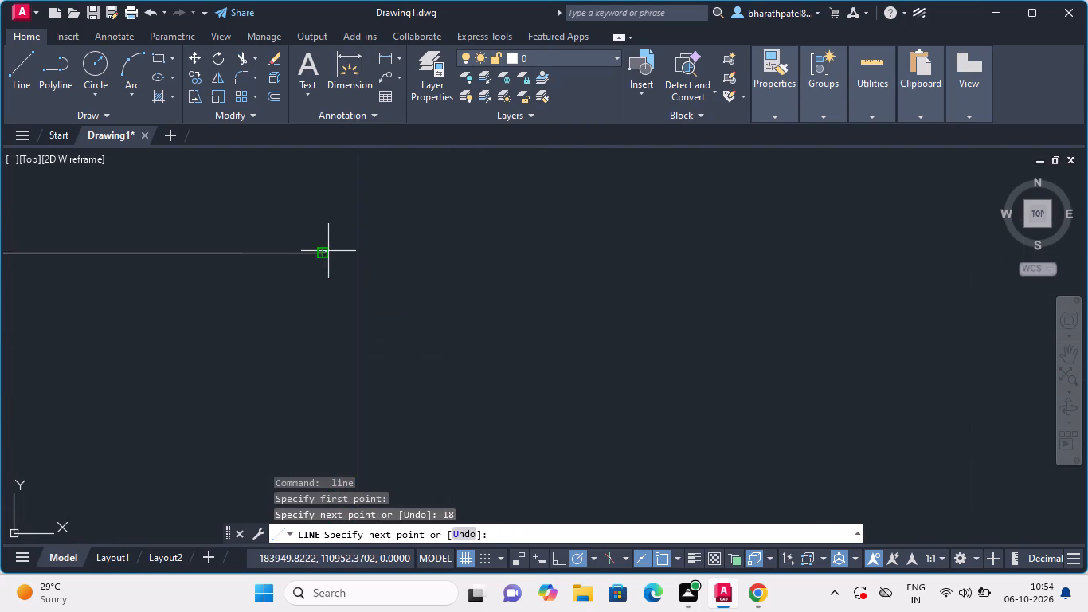
pyautogui.scroll(4, 328, 251)
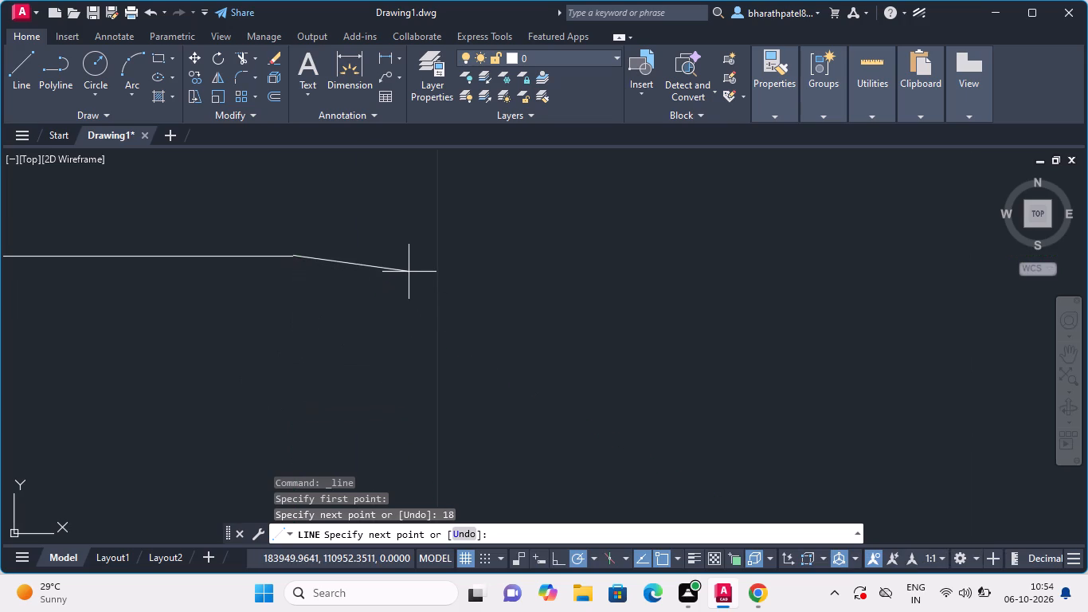
pyautogui.press('Escape')
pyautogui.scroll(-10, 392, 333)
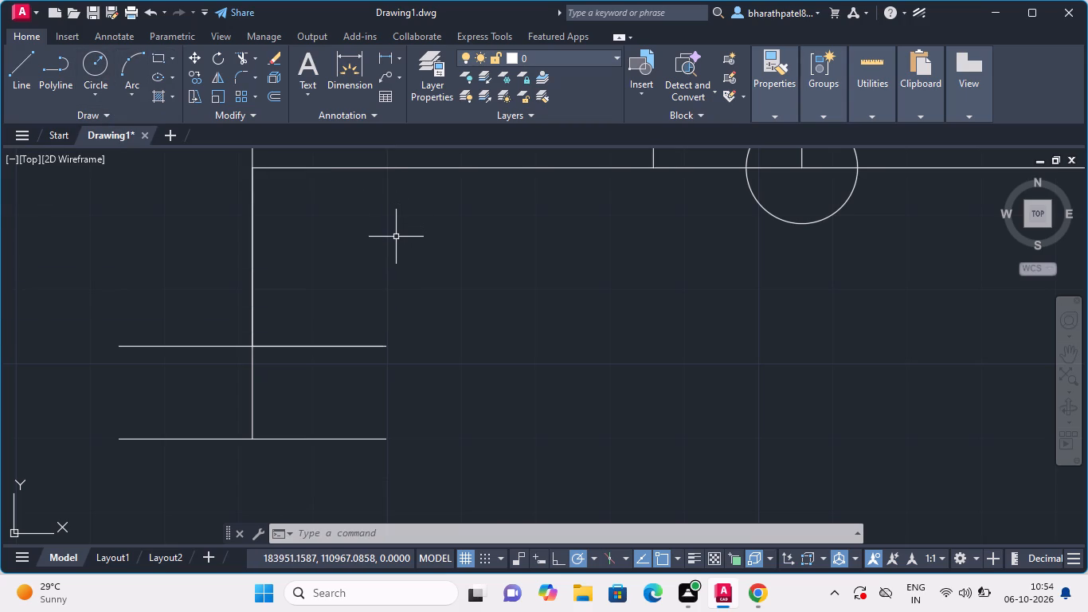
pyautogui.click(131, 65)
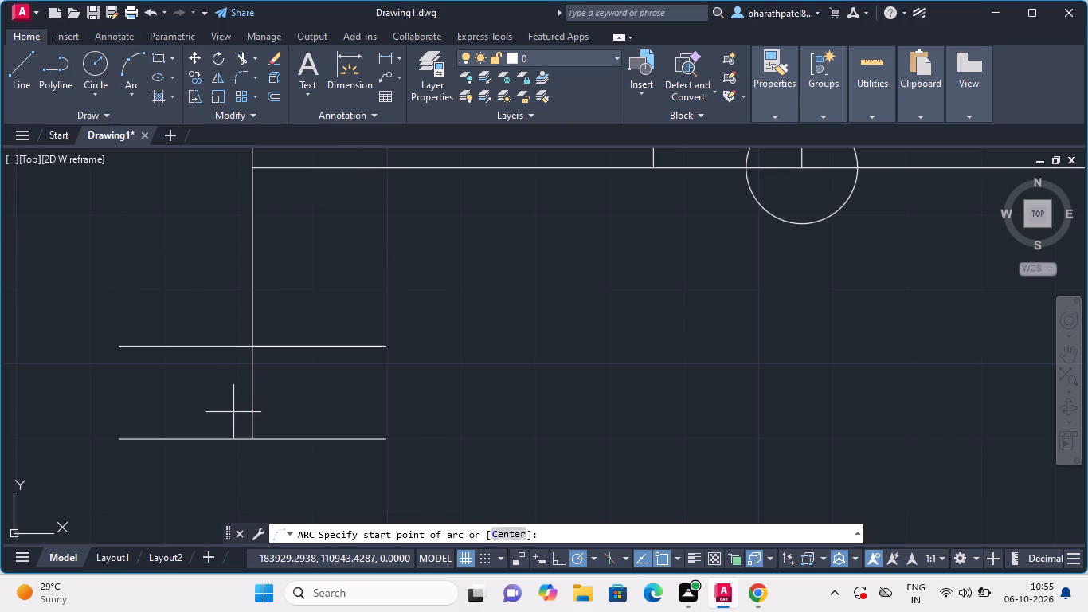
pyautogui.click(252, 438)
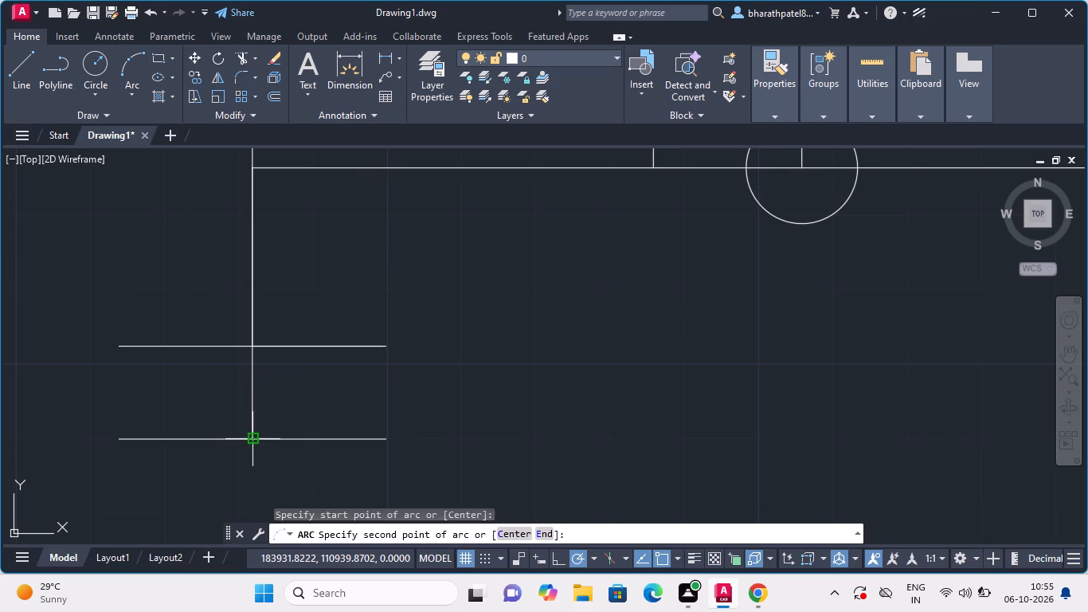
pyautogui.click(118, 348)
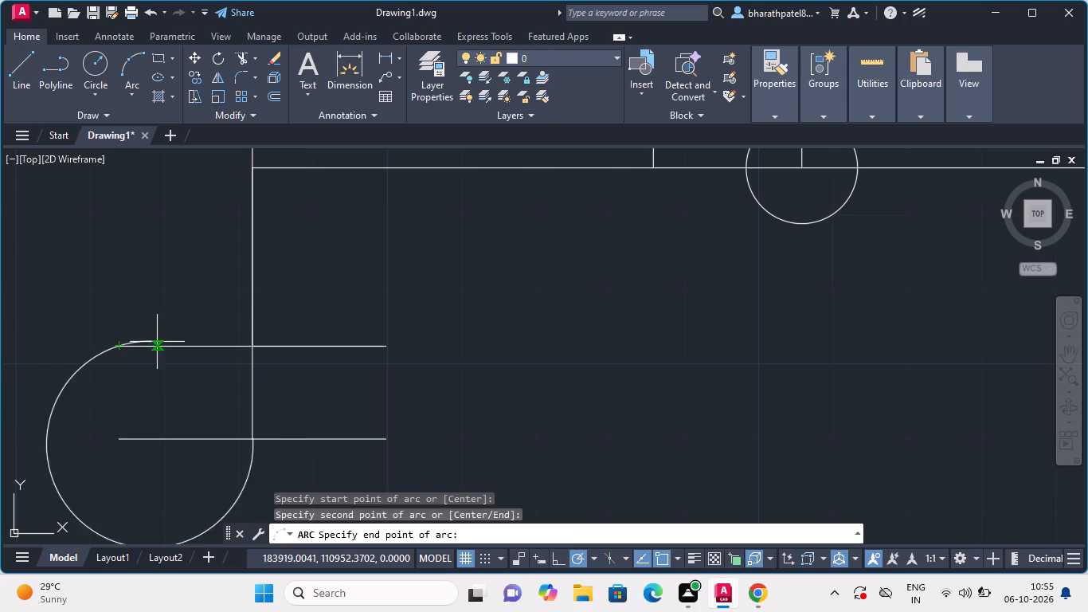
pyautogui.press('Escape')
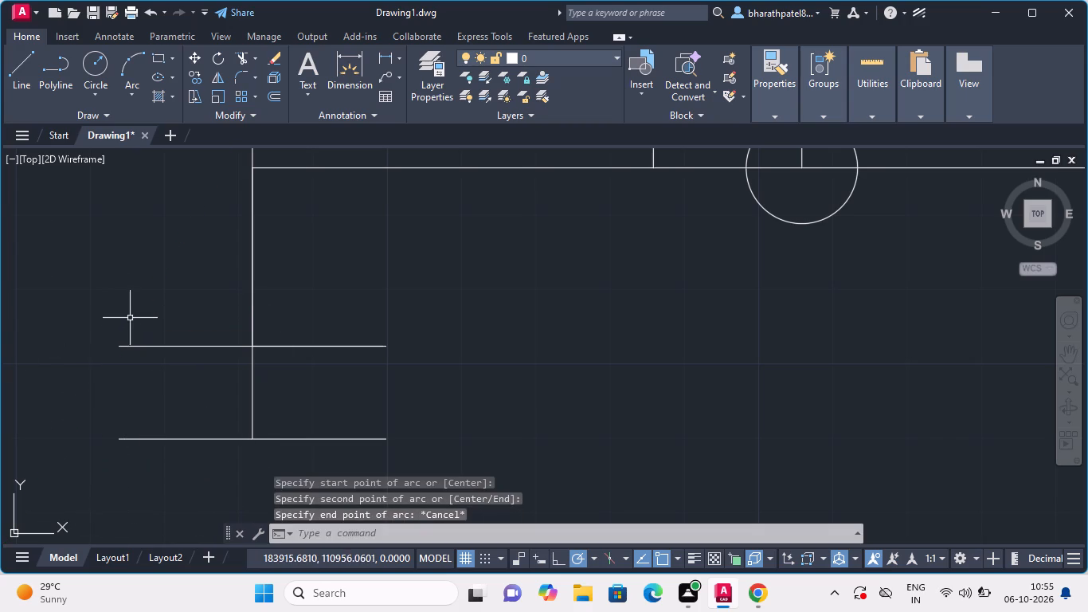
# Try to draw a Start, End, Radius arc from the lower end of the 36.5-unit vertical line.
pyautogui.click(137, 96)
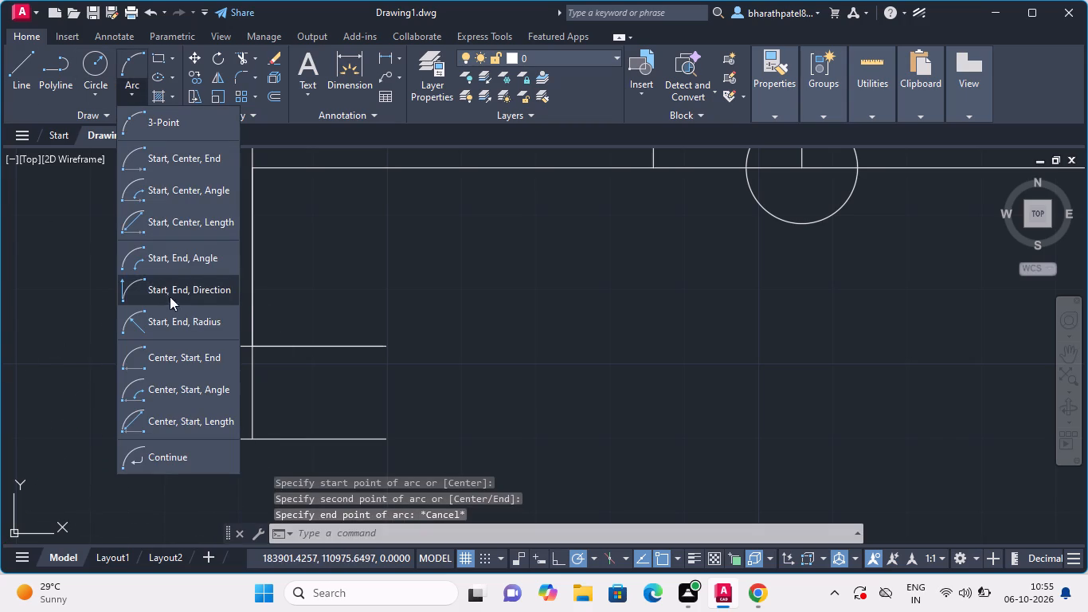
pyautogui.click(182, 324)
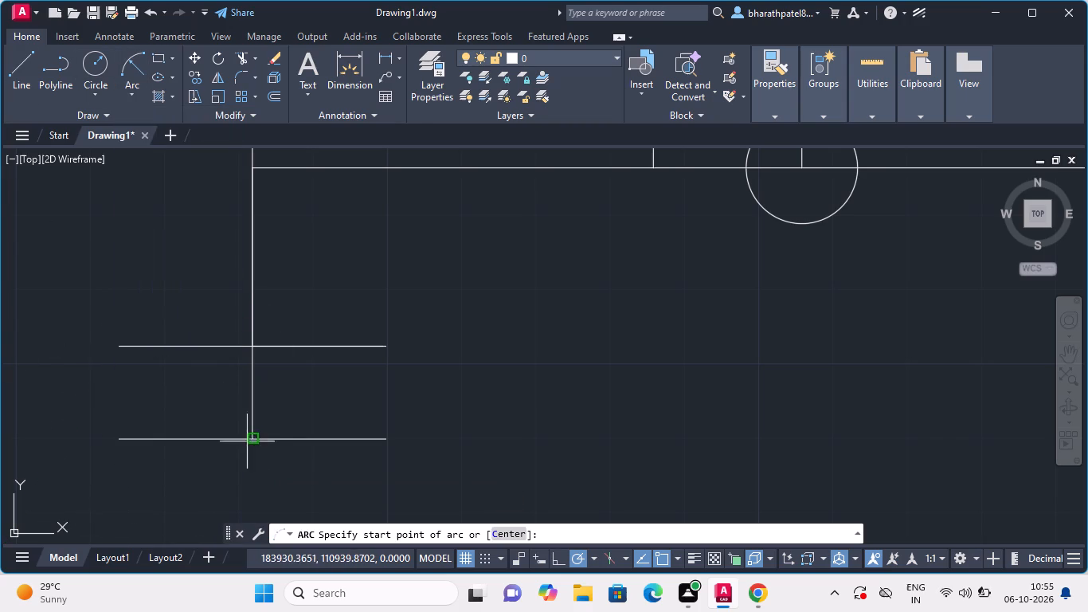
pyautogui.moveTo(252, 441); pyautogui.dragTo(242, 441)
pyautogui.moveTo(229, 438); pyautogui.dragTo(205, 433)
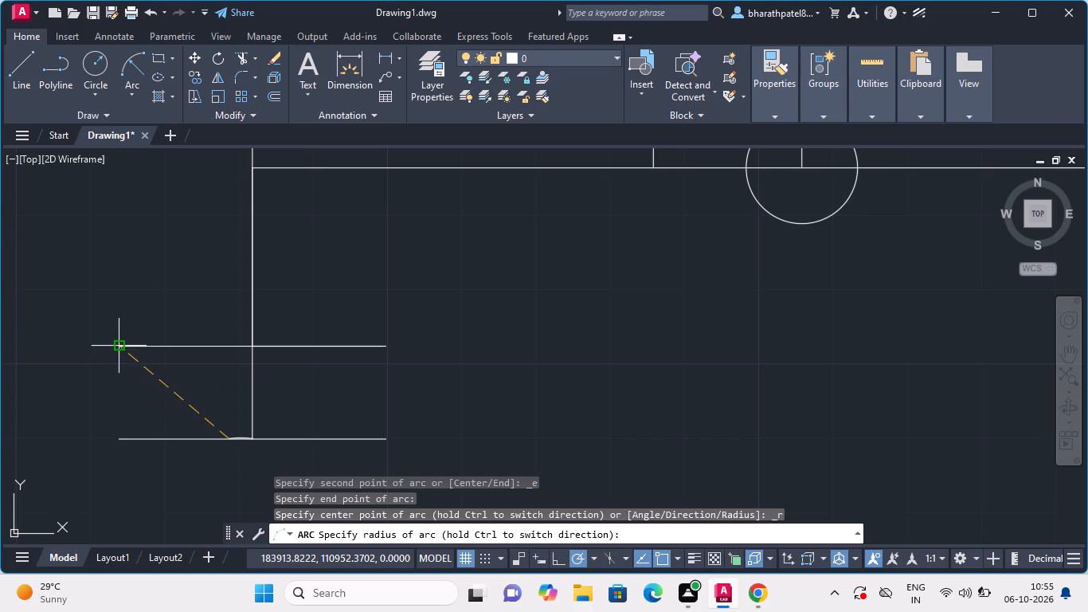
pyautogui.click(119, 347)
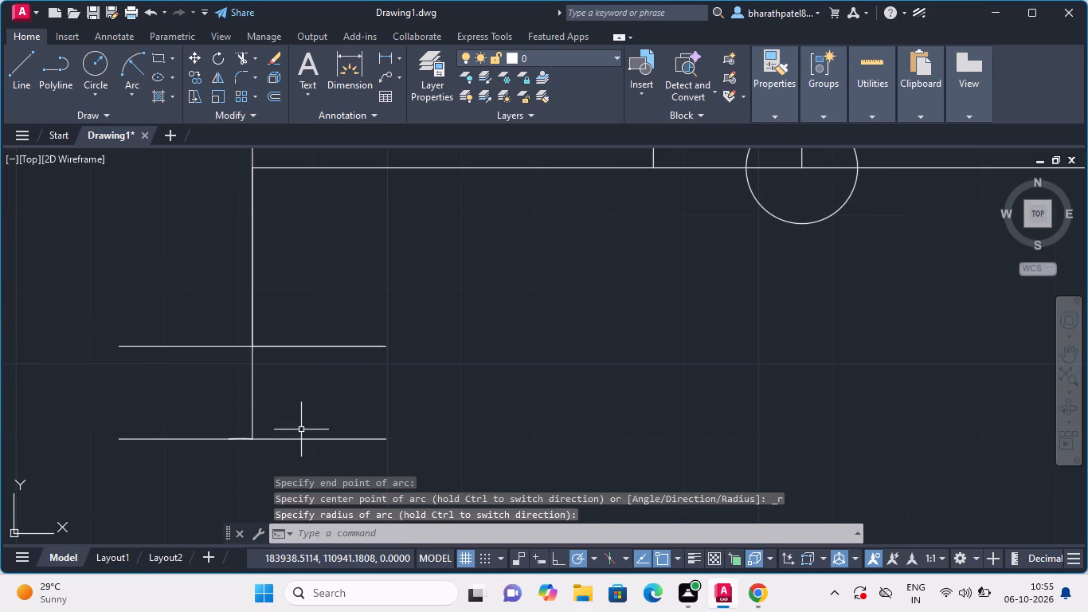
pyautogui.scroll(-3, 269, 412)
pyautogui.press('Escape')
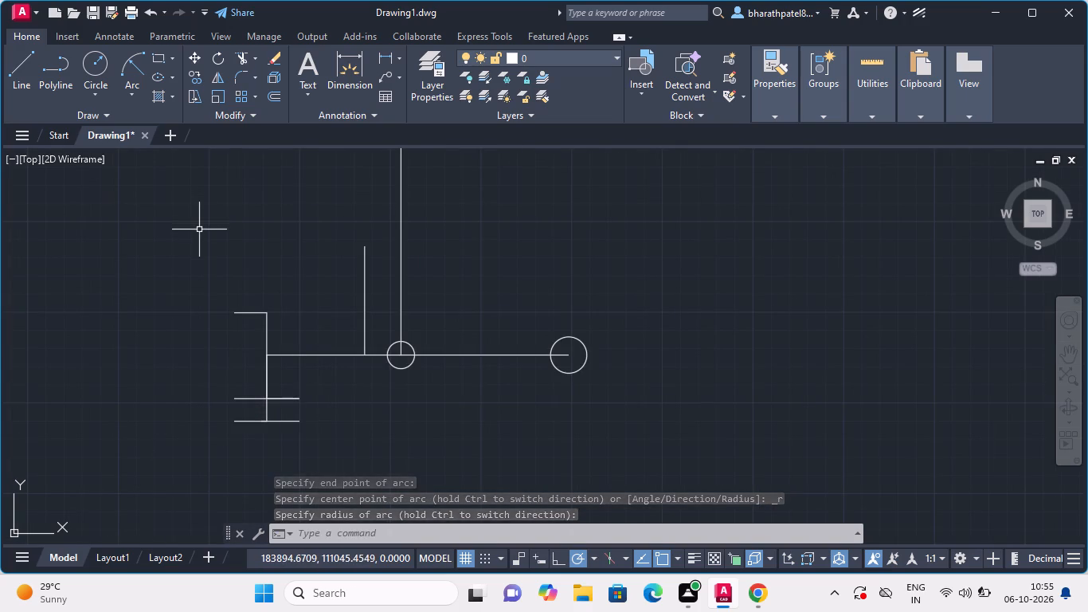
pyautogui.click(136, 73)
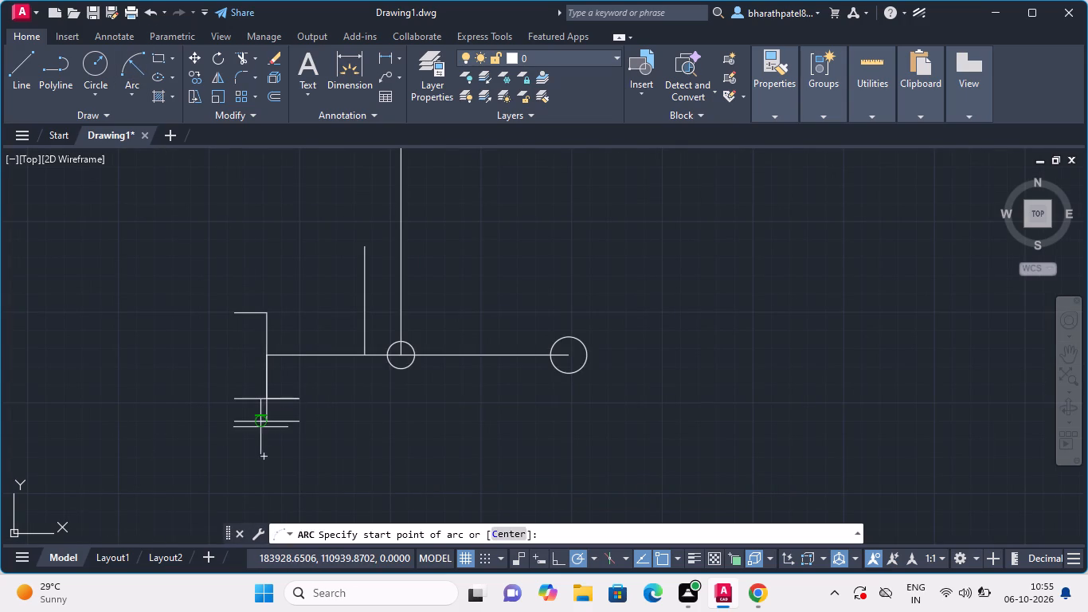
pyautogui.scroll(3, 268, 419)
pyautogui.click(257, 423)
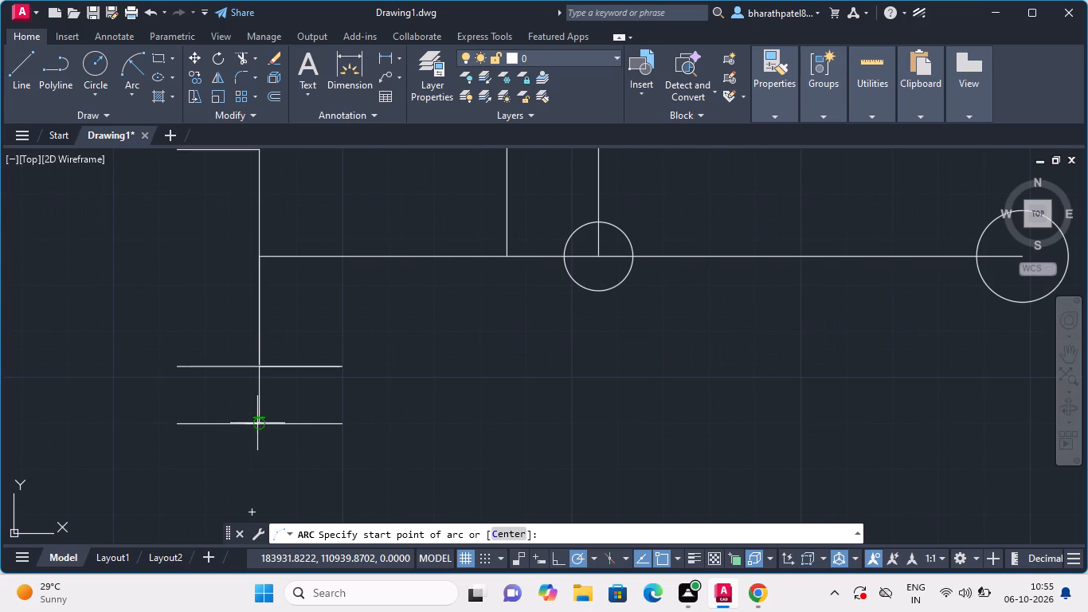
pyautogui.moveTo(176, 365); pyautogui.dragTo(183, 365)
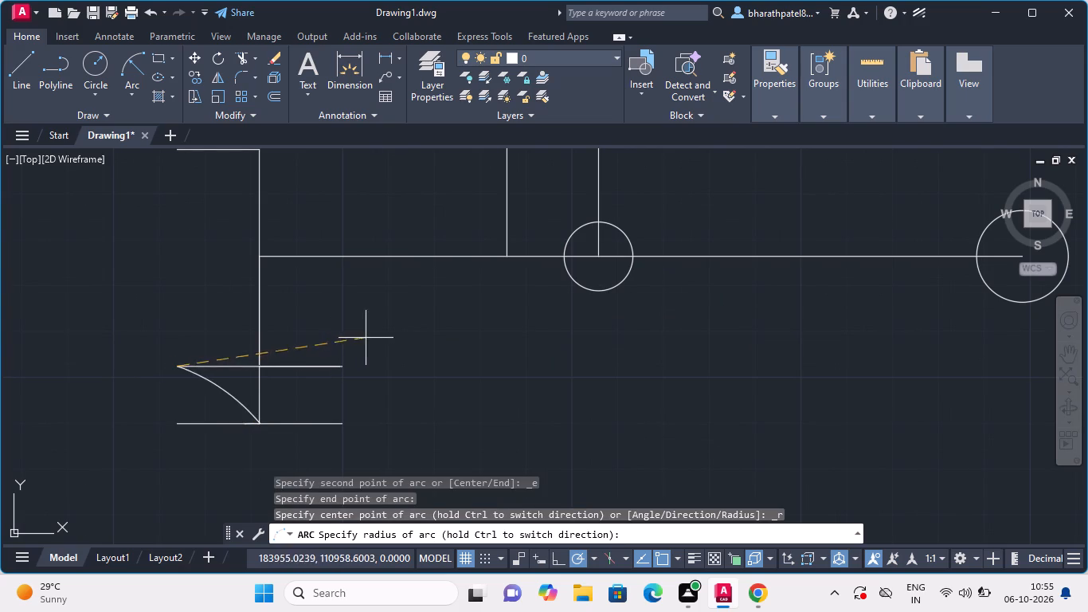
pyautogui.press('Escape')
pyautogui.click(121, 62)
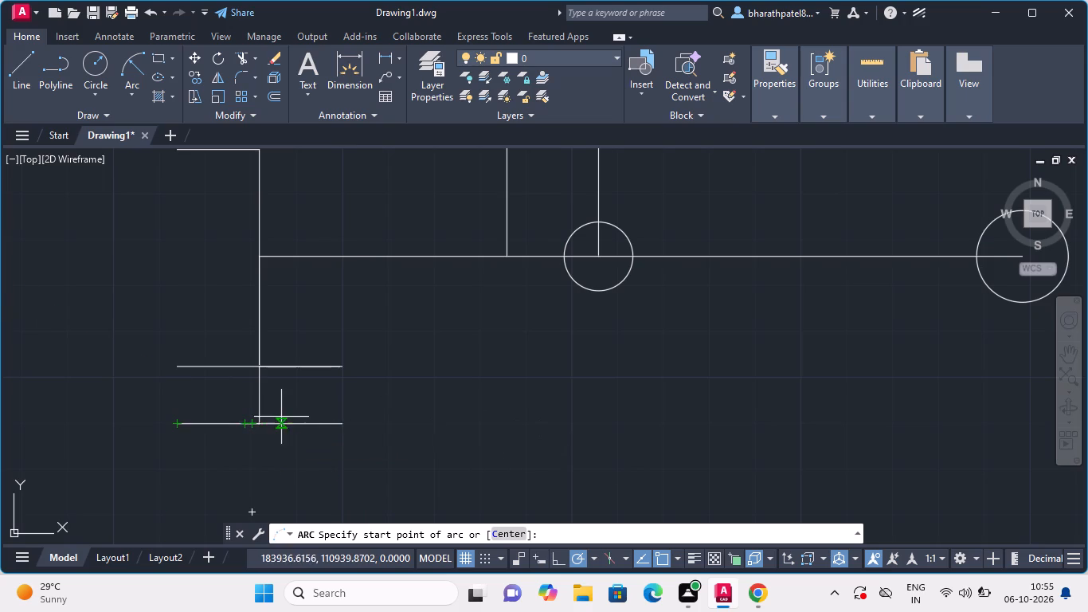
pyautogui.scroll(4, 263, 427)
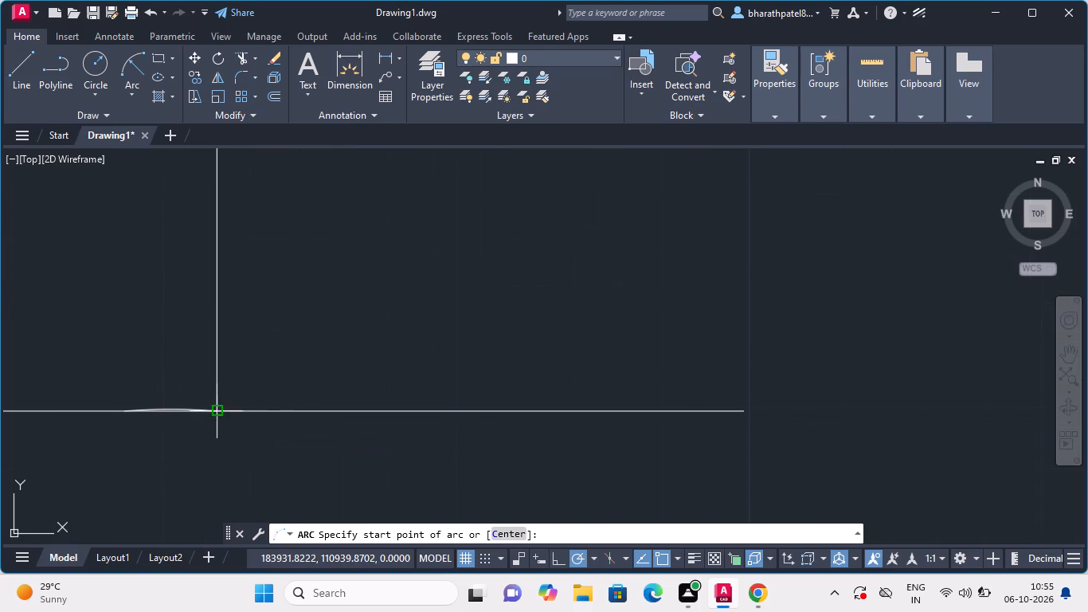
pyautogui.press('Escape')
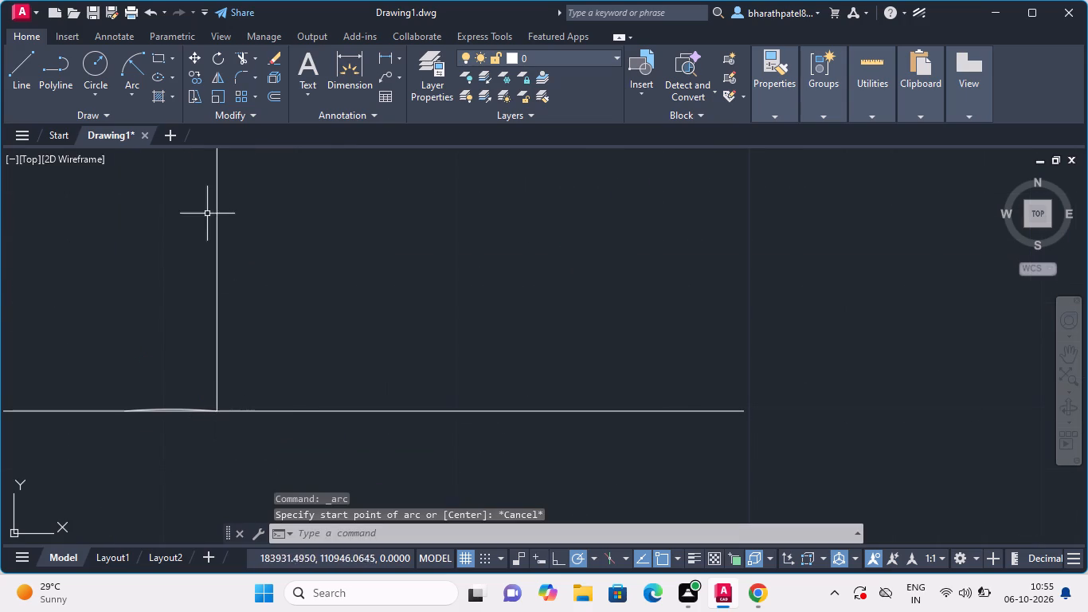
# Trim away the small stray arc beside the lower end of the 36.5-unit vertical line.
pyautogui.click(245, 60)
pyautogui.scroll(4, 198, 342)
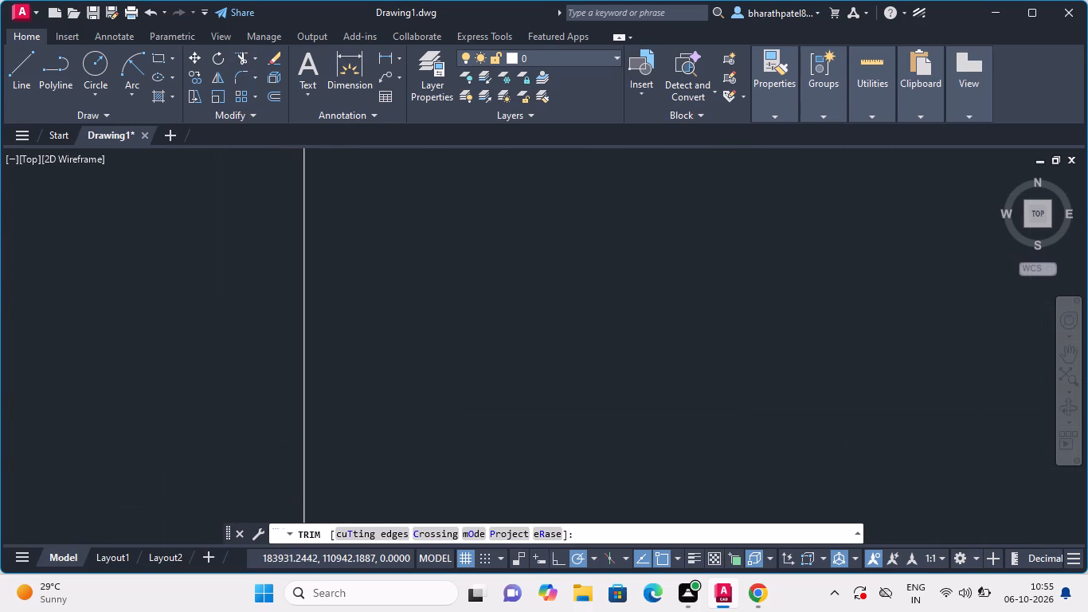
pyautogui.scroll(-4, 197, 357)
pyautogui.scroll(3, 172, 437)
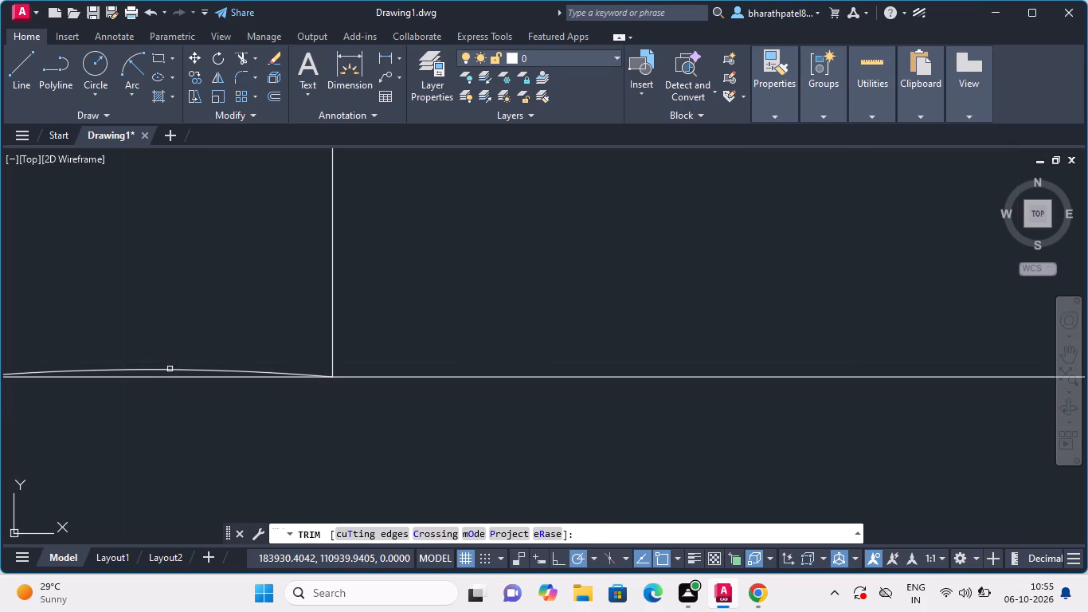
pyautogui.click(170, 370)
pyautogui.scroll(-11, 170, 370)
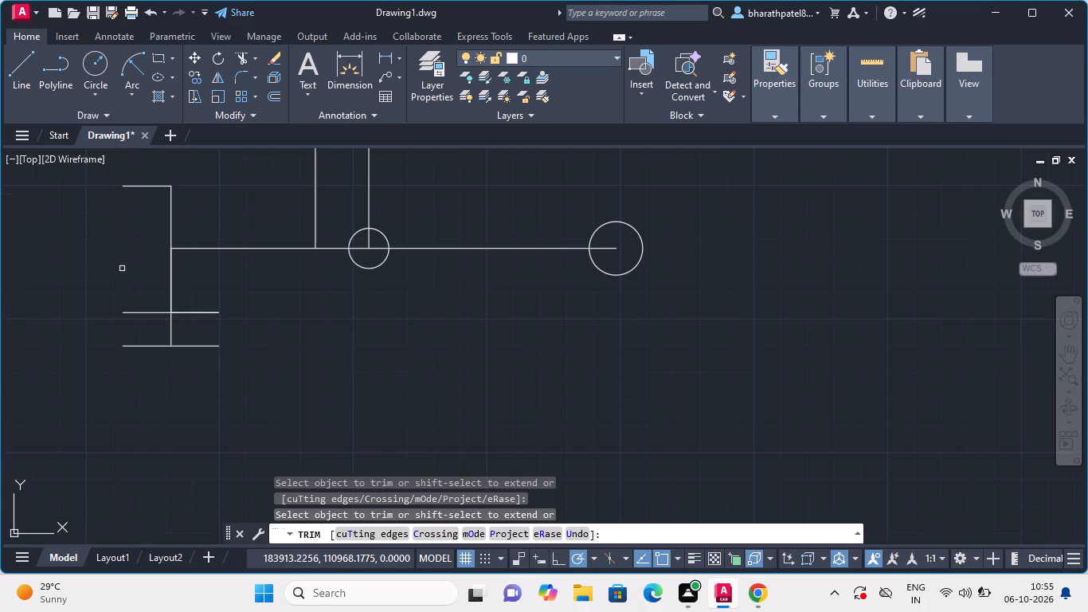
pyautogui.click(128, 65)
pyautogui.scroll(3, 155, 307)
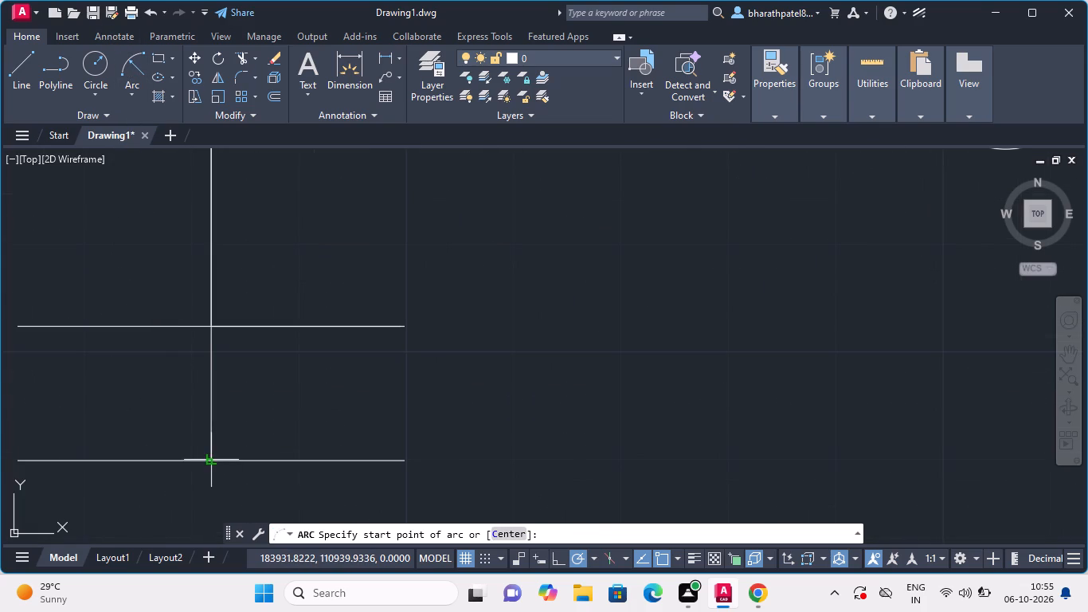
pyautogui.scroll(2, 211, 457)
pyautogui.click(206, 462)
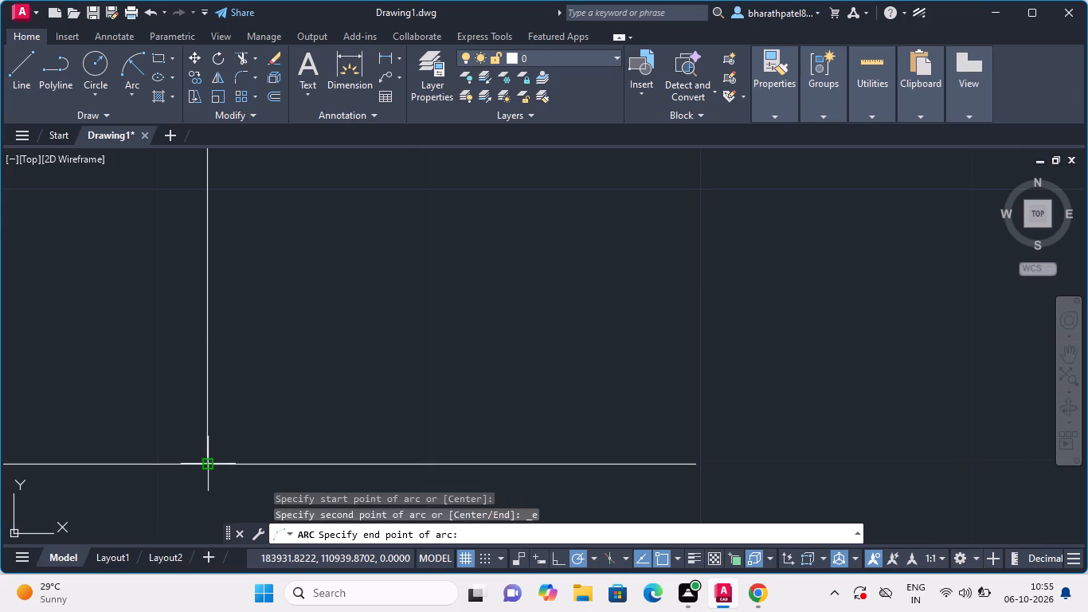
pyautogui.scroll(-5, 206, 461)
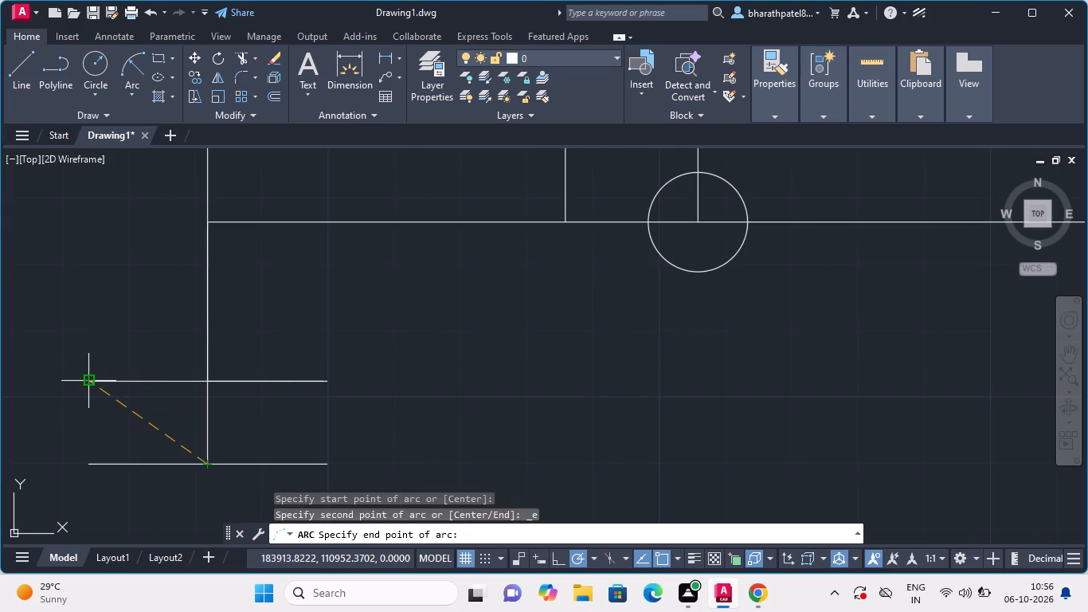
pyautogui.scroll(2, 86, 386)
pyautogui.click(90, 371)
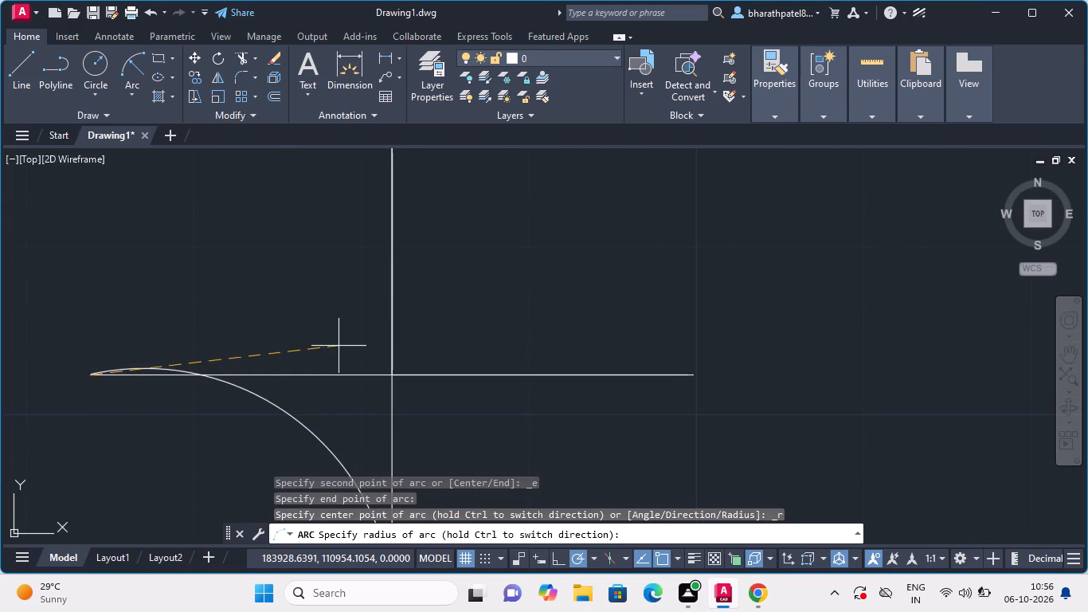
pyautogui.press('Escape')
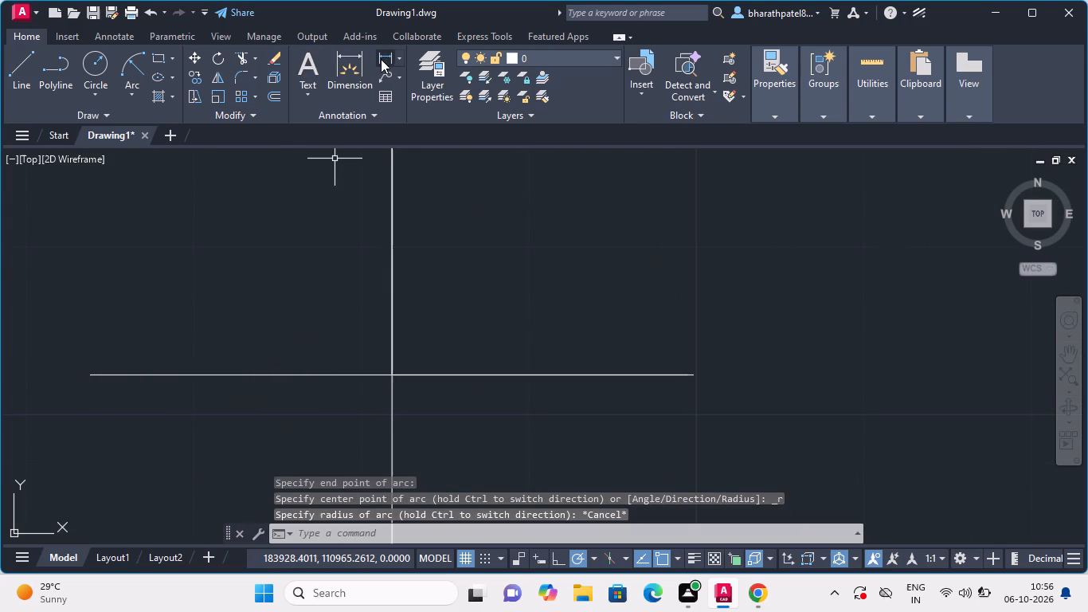
# Draw a Start, End, Radius arc of radius 32.7 from the upper 18-unit horizontal's left end to the 36.5-unit vertical's lower end.
pyautogui.click(132, 65)
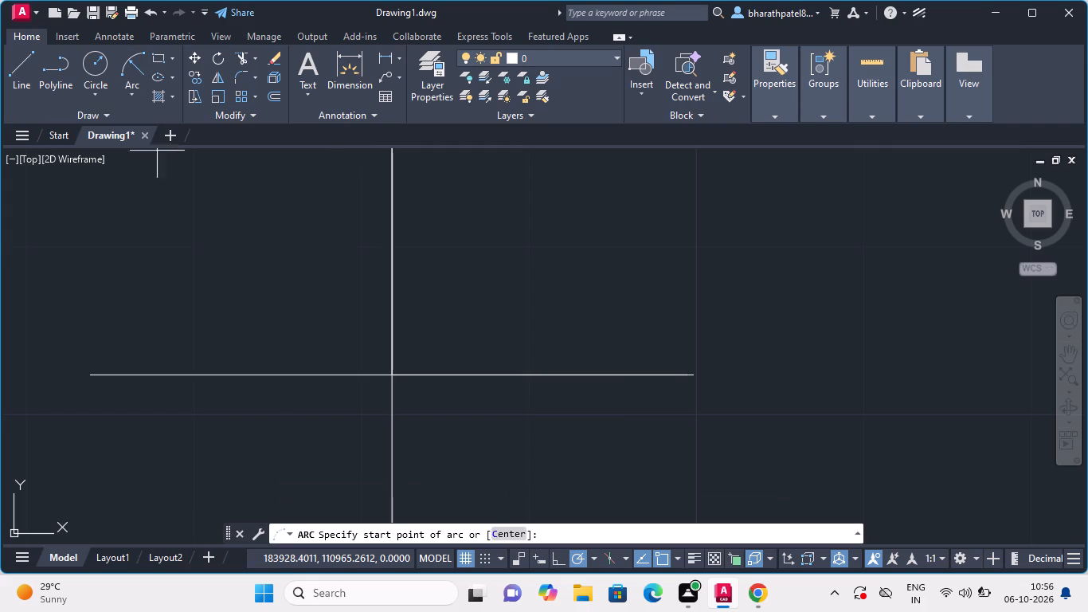
pyautogui.scroll(-3, 170, 241)
pyautogui.scroll(3, 151, 281)
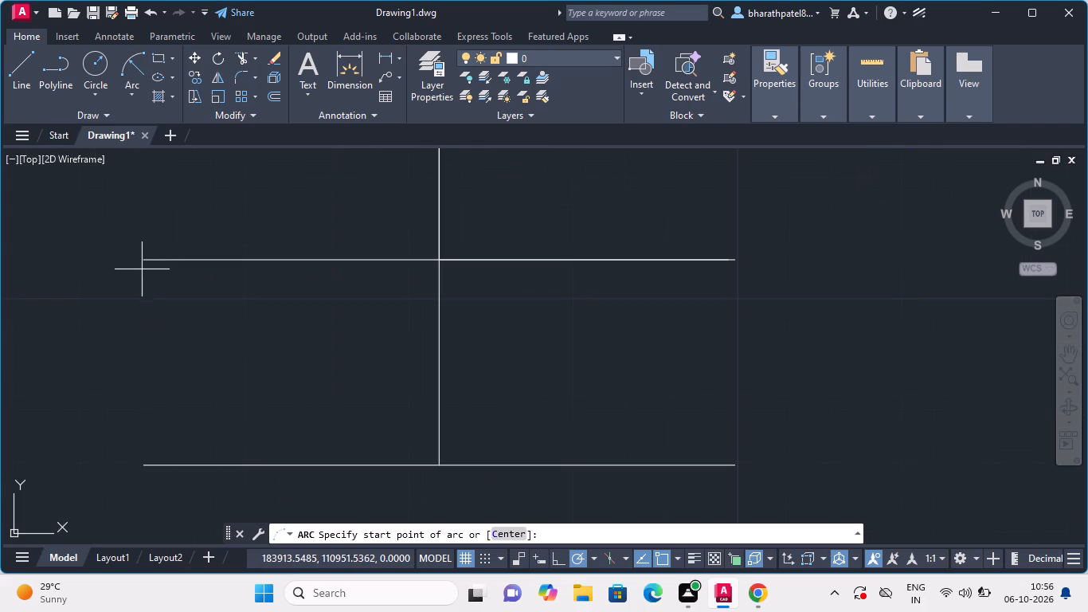
pyautogui.click(143, 264)
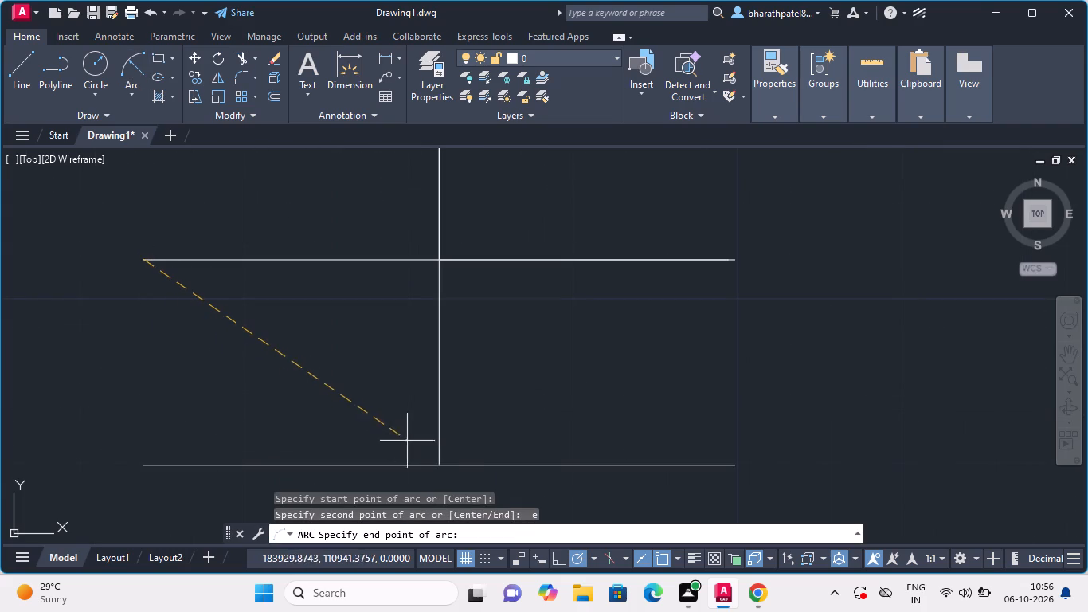
pyautogui.click(439, 465)
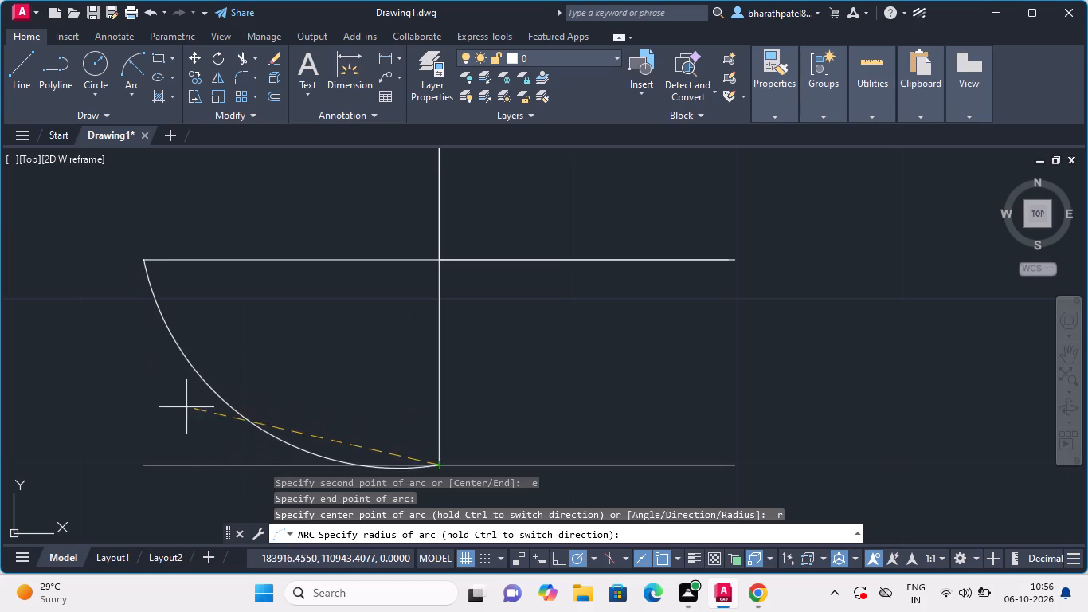
pyautogui.write('32')
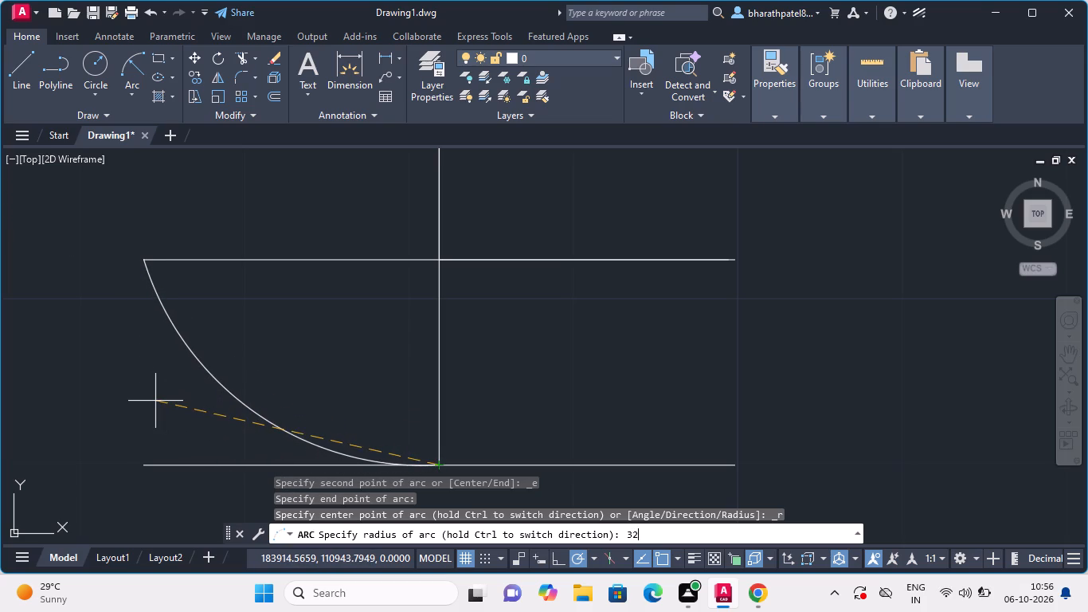
pyautogui.press('.')
pyautogui.press('7')
pyautogui.press('Return')
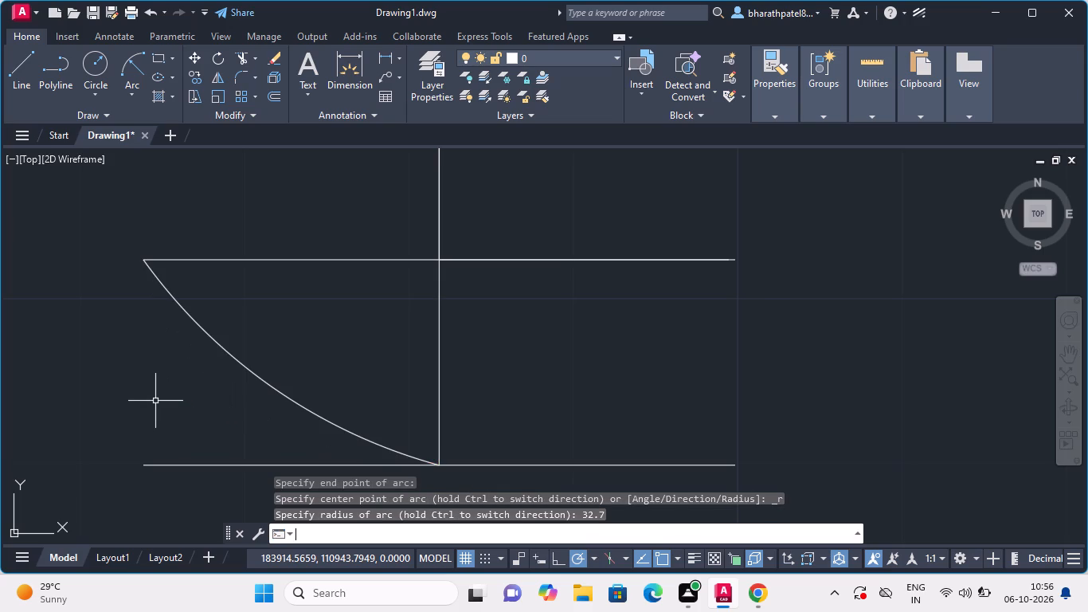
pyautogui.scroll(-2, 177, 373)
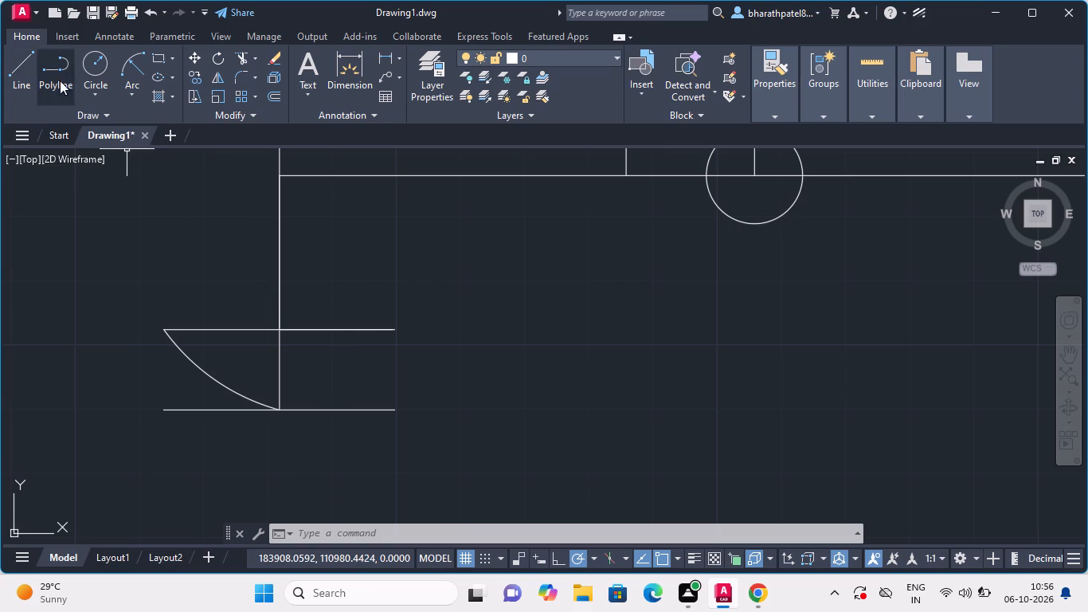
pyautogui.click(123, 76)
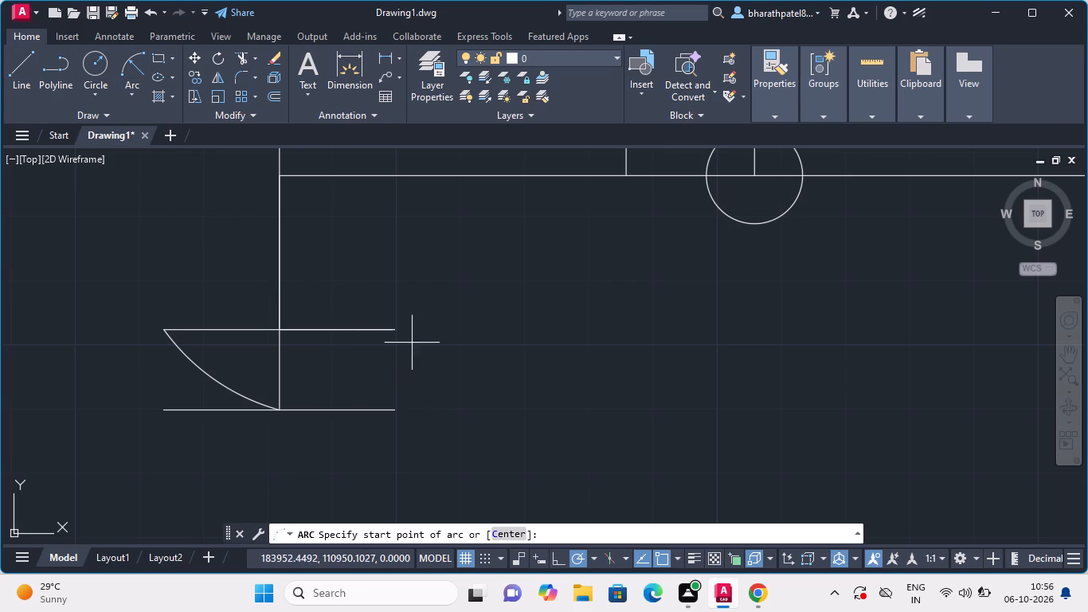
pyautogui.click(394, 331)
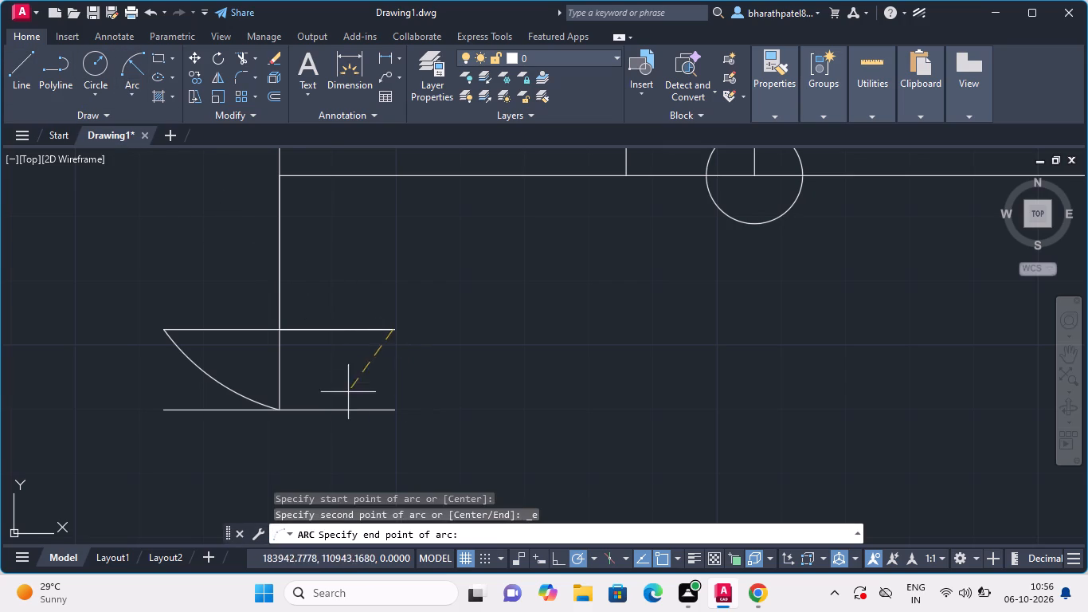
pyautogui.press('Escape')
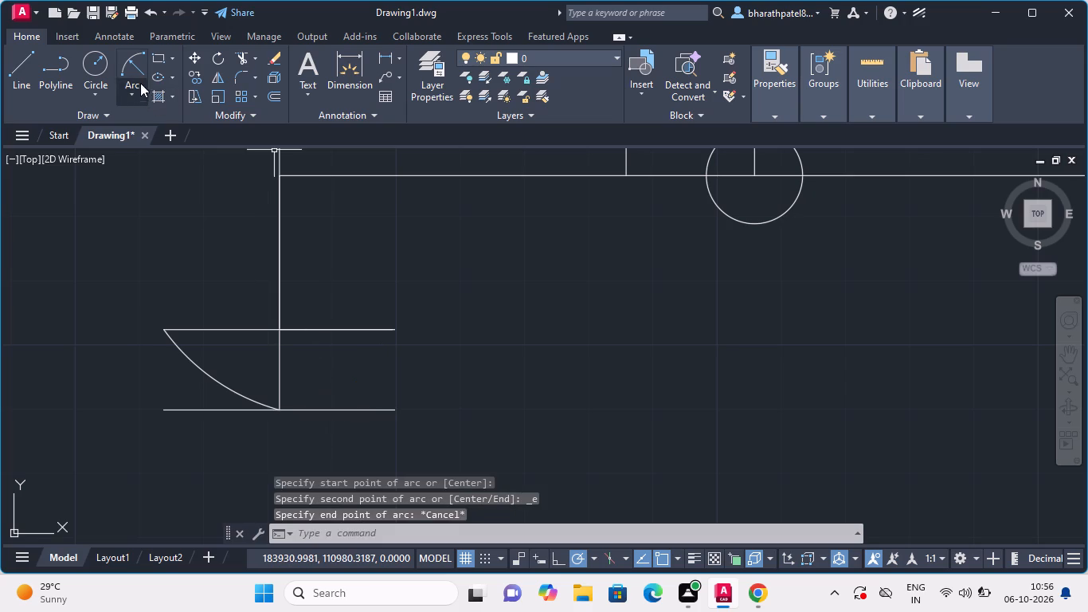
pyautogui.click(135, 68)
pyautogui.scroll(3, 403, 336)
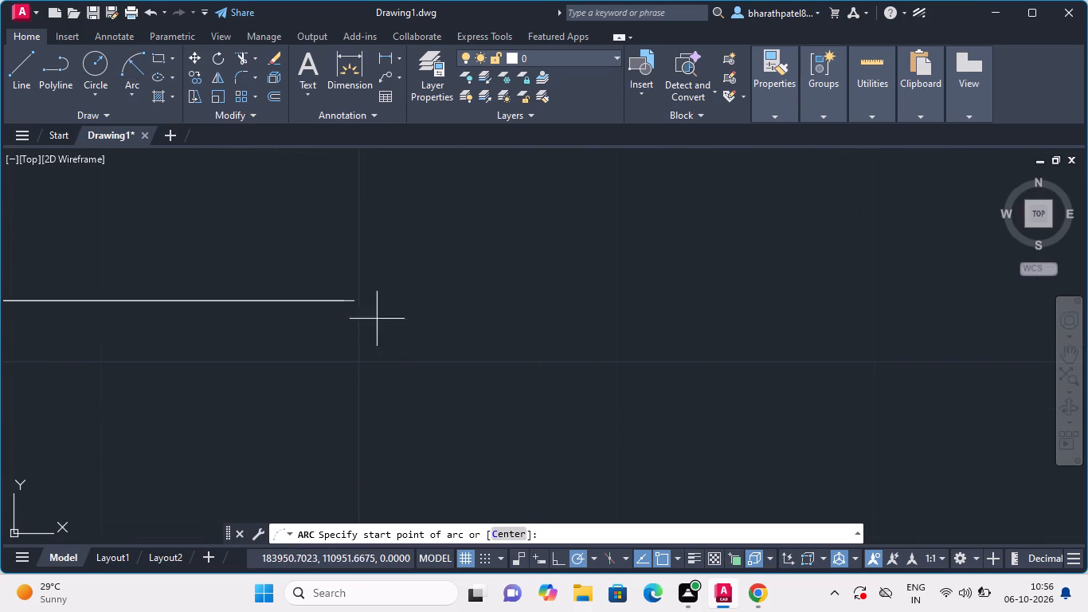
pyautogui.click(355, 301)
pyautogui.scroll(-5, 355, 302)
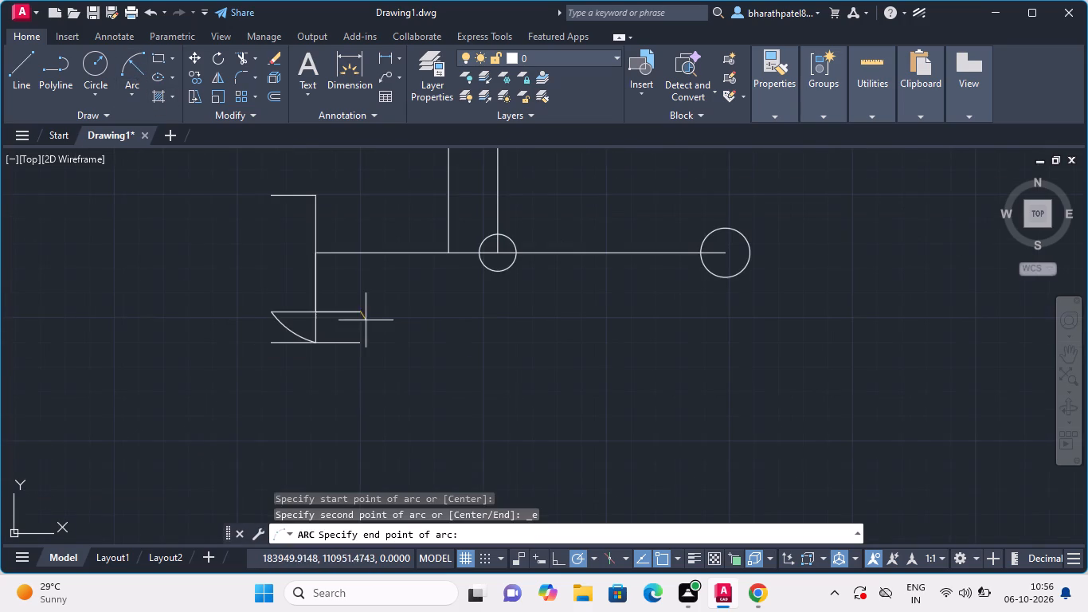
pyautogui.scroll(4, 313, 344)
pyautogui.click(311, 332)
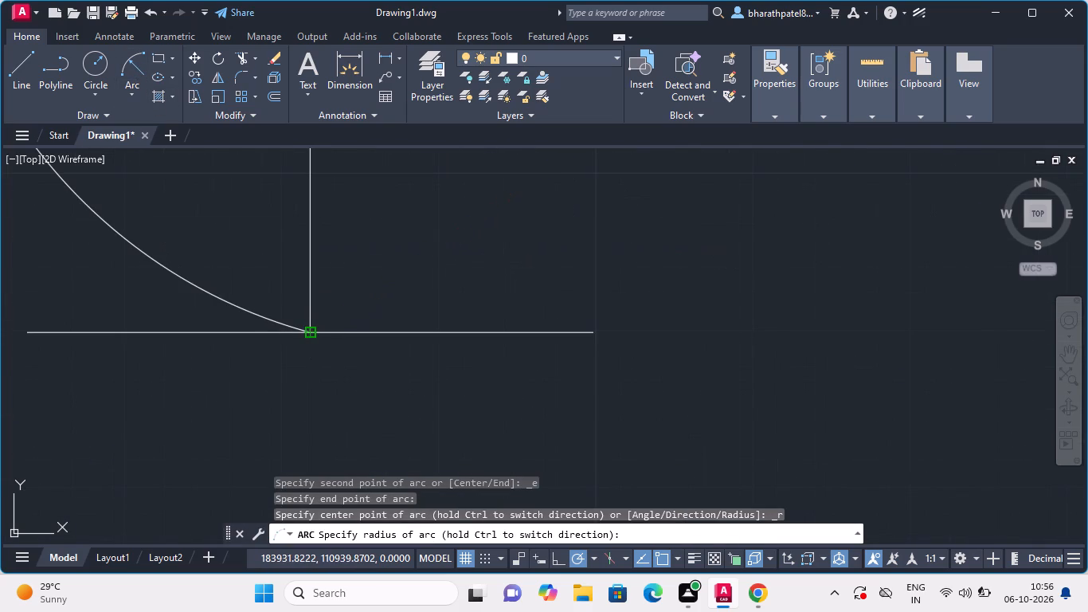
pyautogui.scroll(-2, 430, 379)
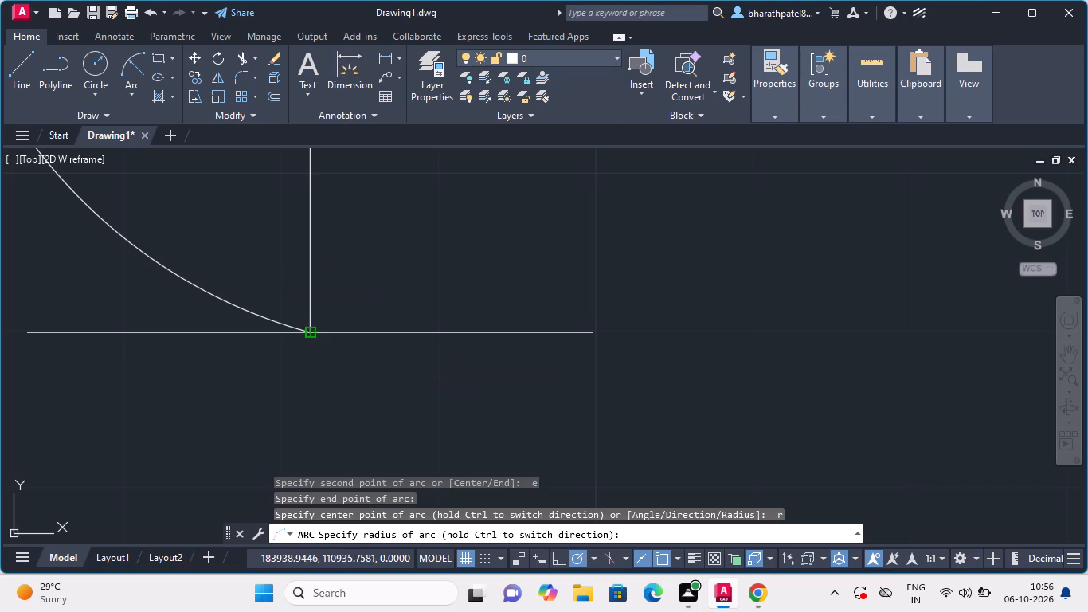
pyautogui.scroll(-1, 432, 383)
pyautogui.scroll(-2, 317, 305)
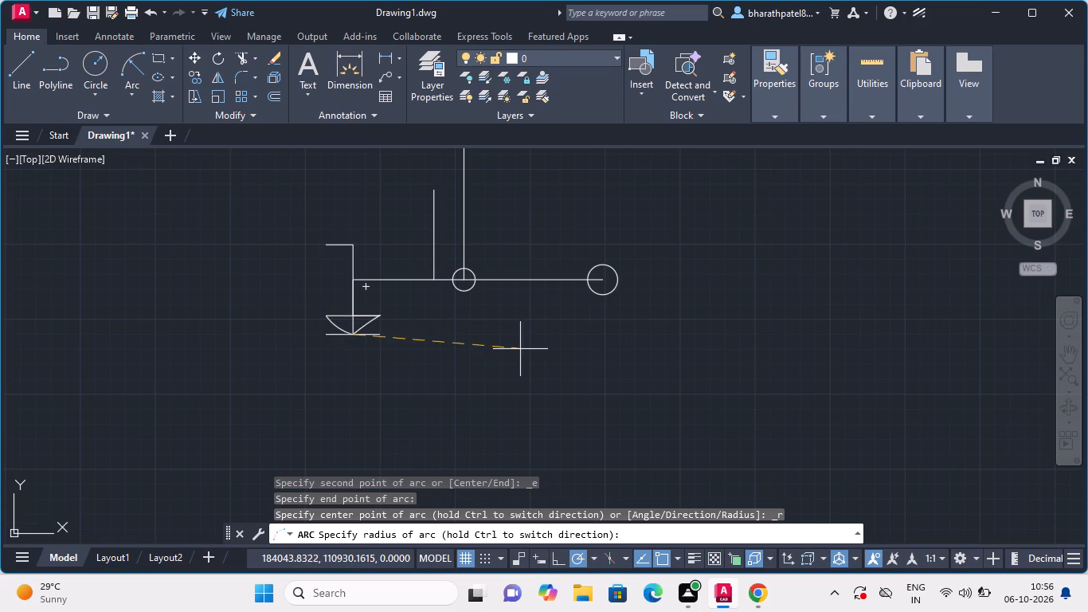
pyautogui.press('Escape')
# Draw a Start, End, Radius arc of radius 32.7 from the 36.5-unit vertical's lower end to the upper 18-unit horizontal's right end.
pyautogui.click(126, 60)
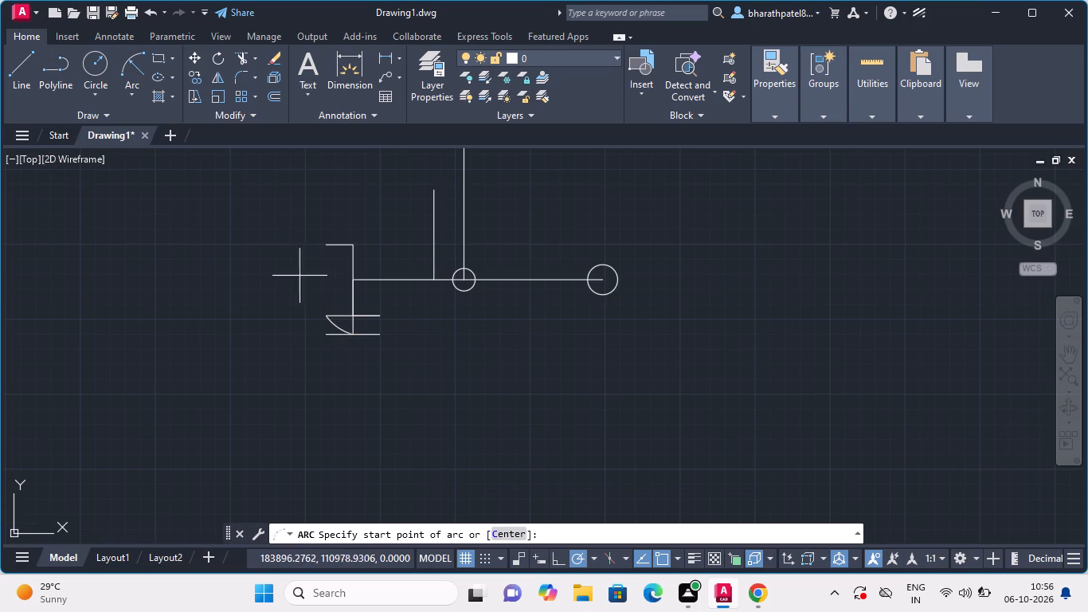
pyautogui.doubleClick(354, 338)
pyautogui.scroll(1, 386, 311)
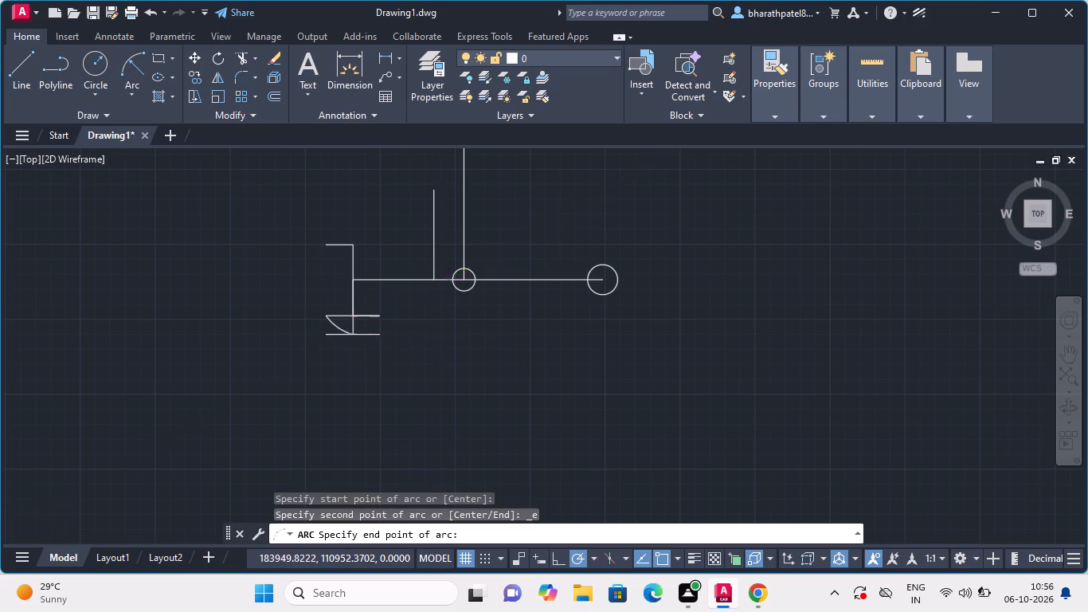
pyautogui.scroll(2, 386, 311)
pyautogui.click(346, 325)
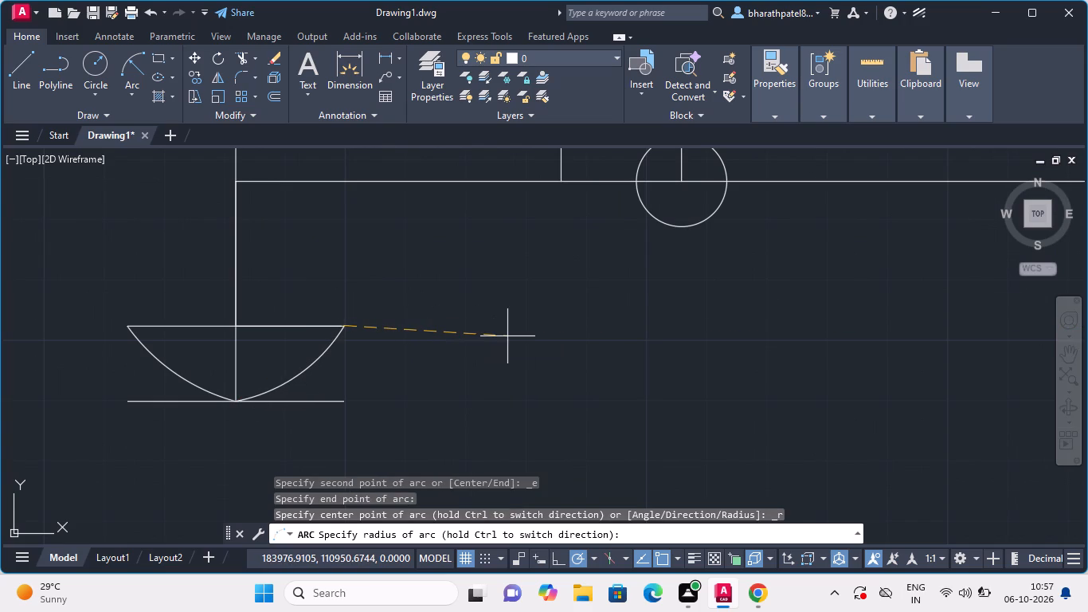
pyautogui.write('32')
pyautogui.write('.7')
pyautogui.press('Return')
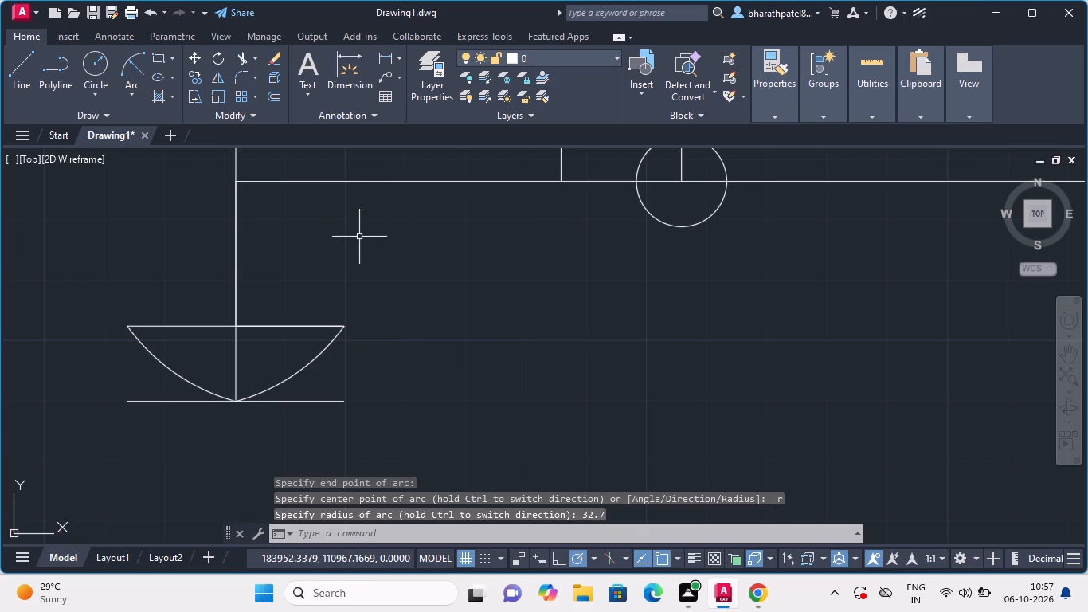
# Measure the vertical distance from the 24-unit vertical's lower end to the 36.5-unit vertical's lower end with a linear dimension.
pyautogui.click(140, 71)
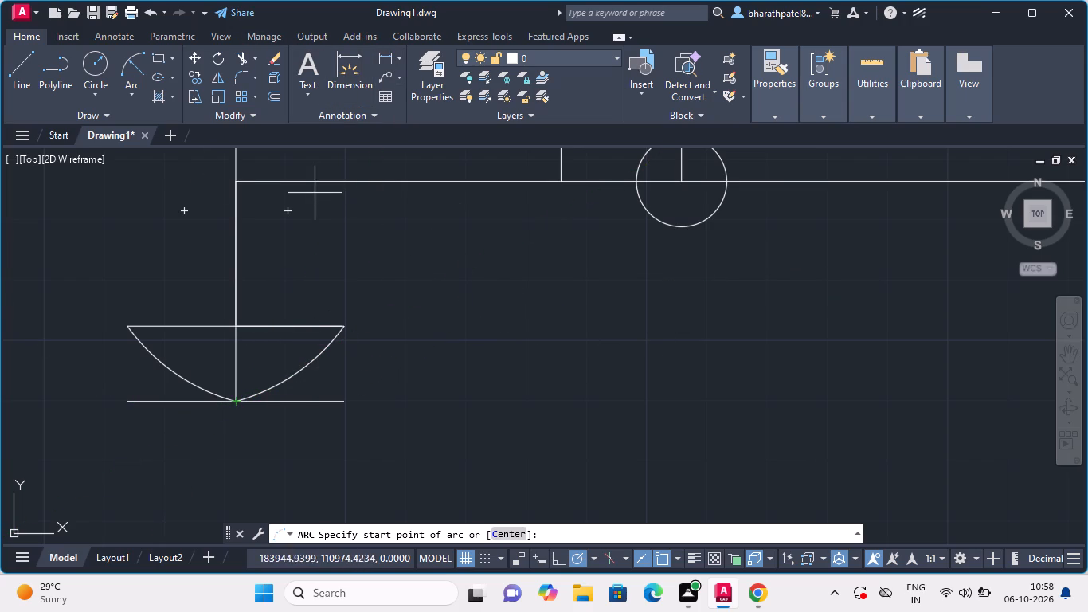
pyautogui.click(382, 55)
pyautogui.scroll(4, 300, 335)
pyautogui.scroll(-4, 300, 335)
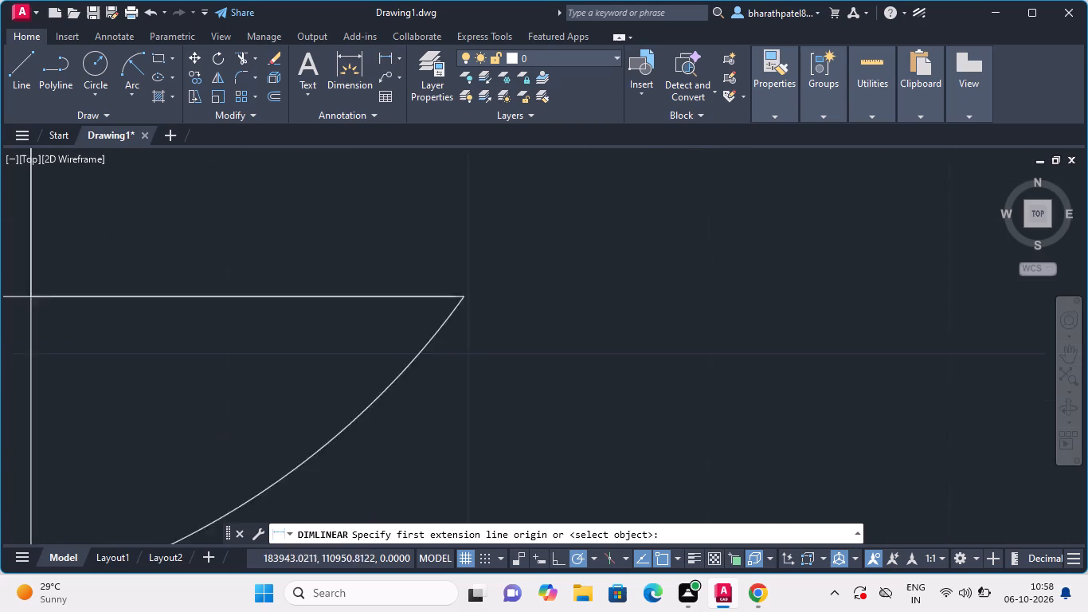
pyautogui.scroll(2, 235, 388)
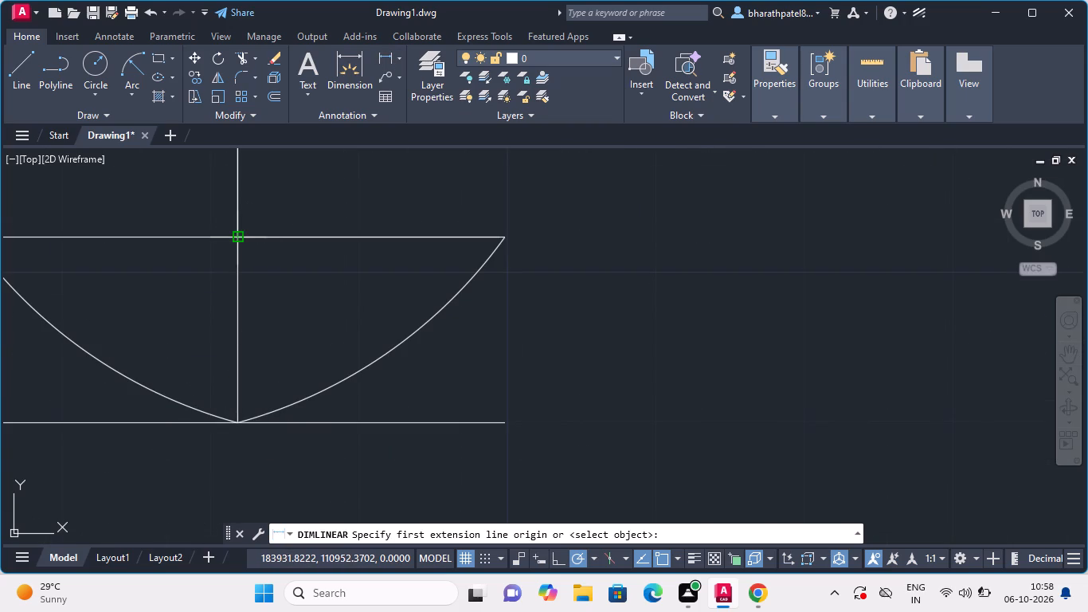
pyautogui.click(237, 237)
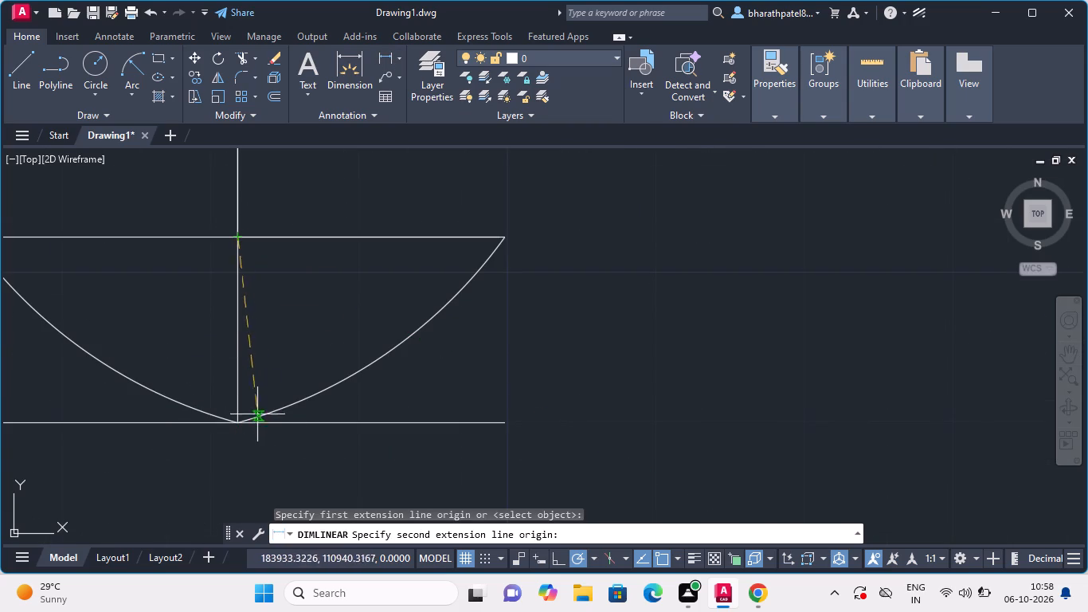
pyautogui.click(238, 420)
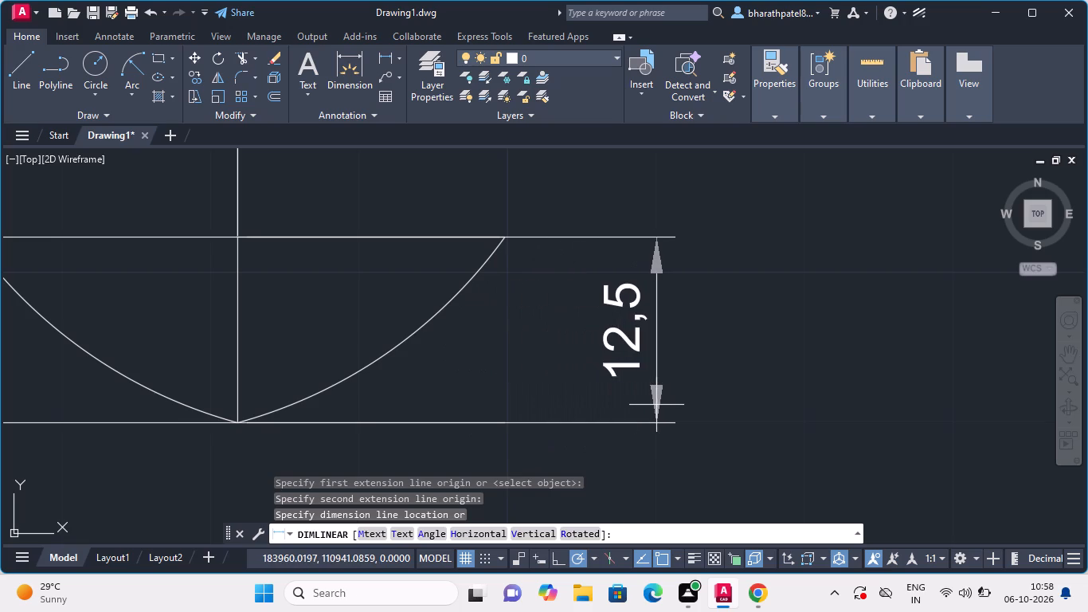
pyautogui.press('Escape')
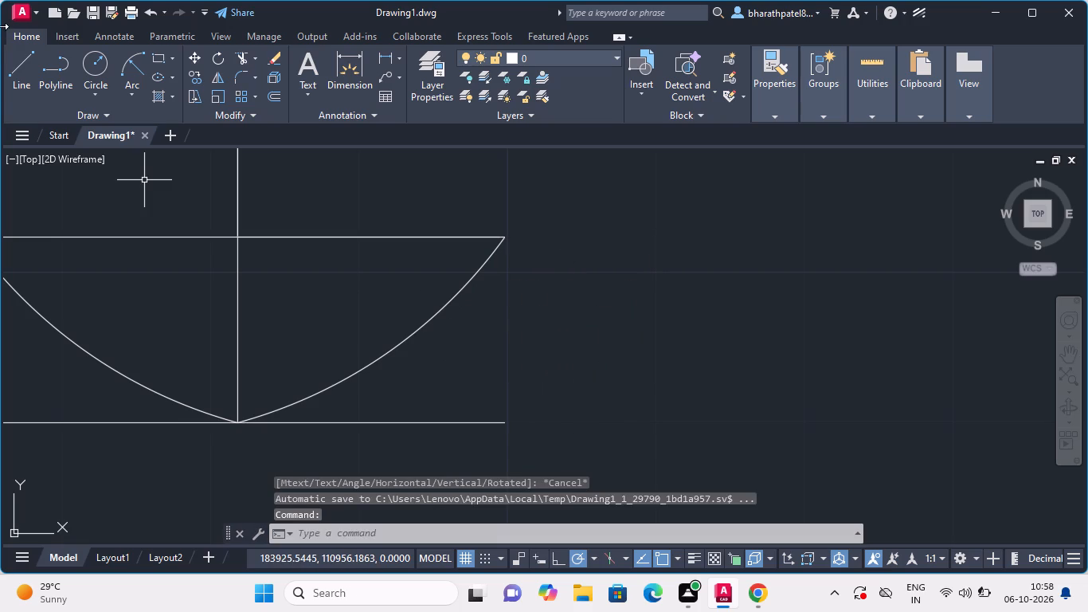
# Draw a line 12.5 units up from the 24-unit vertical's lower end, continuing about 18 units right and about 32 units back left.
pyautogui.click(14, 56)
pyautogui.scroll(-3, 155, 342)
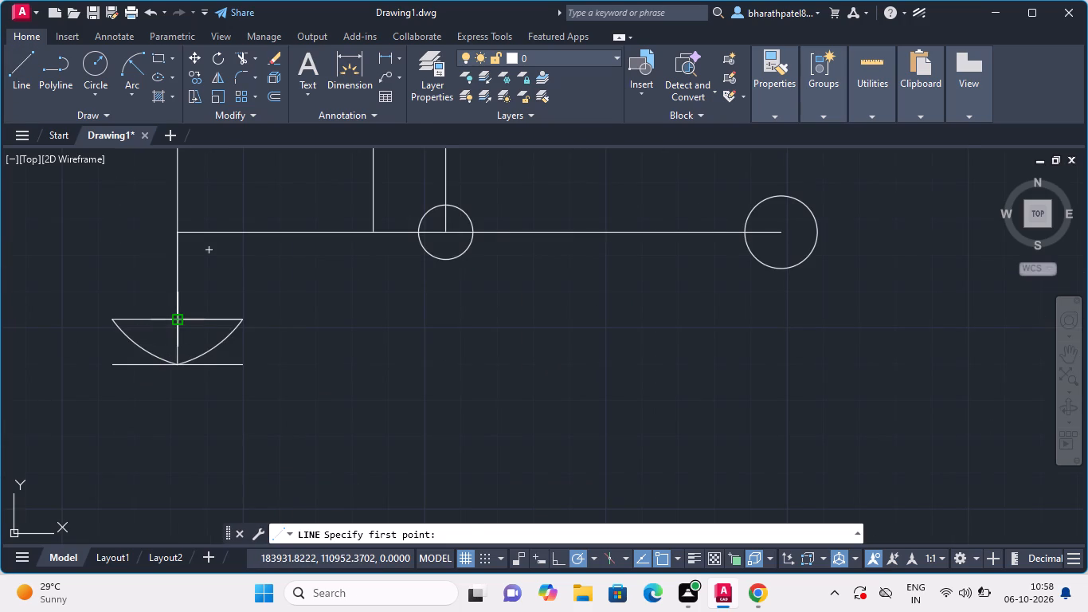
pyautogui.click(178, 321)
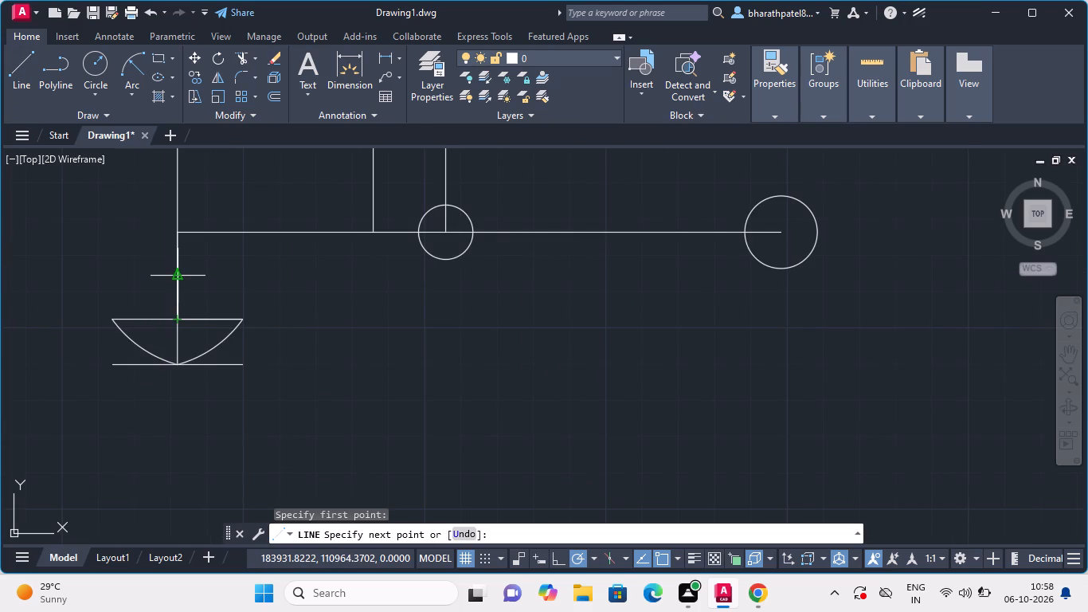
pyautogui.write('12')
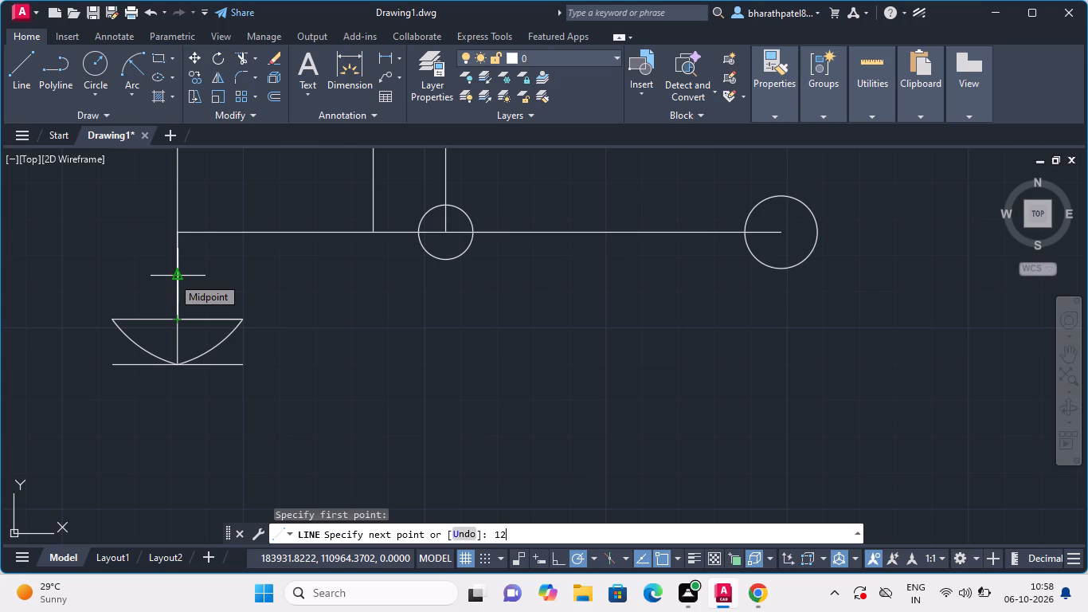
pyautogui.write('.5')
pyautogui.press('Return')
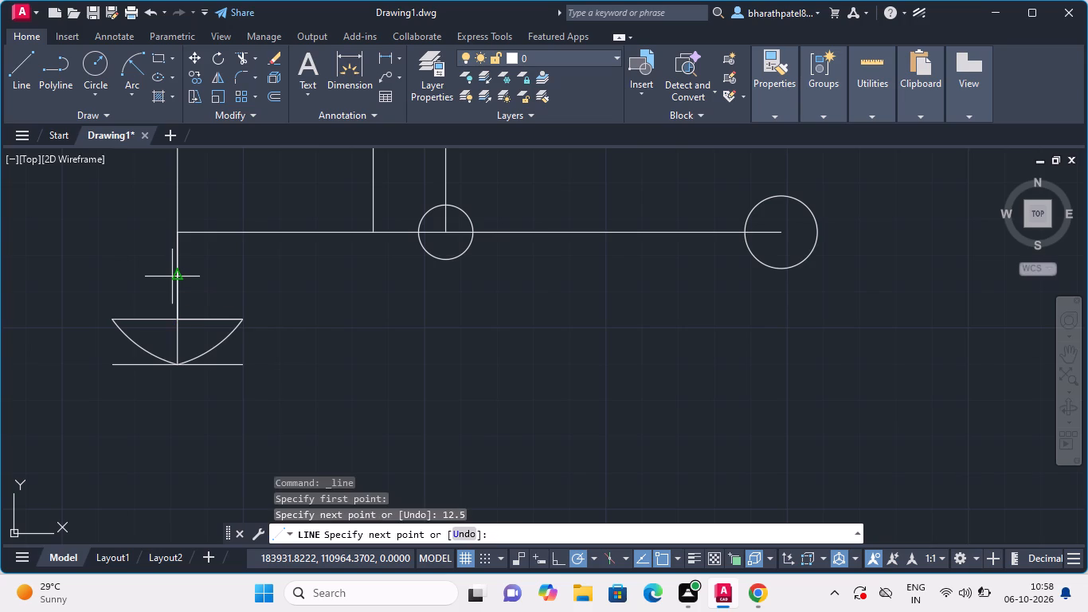
pyautogui.click(245, 273)
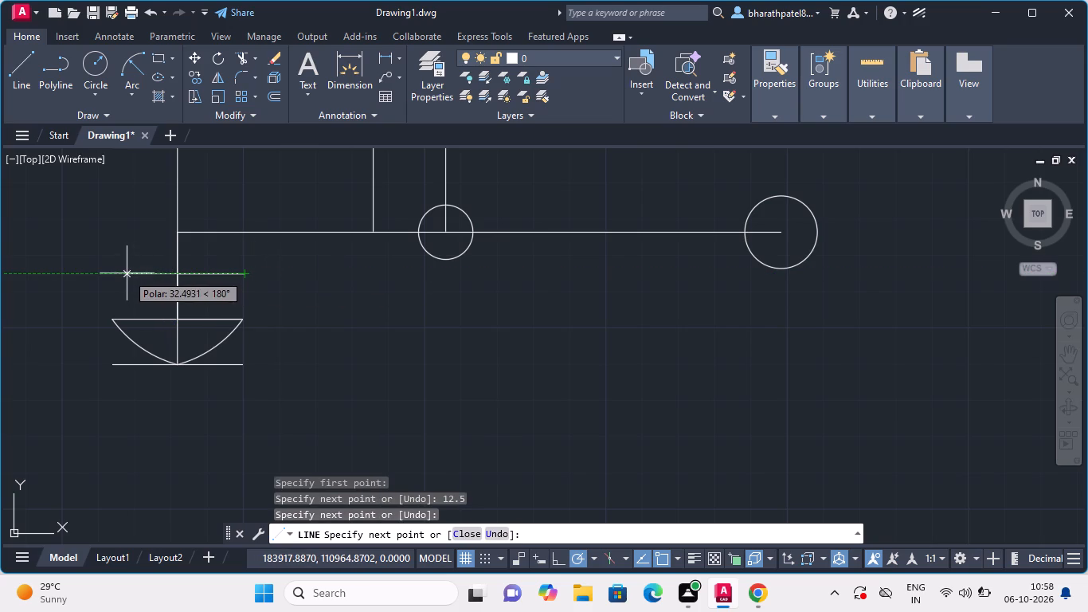
pyautogui.click(127, 273)
pyautogui.press('Escape')
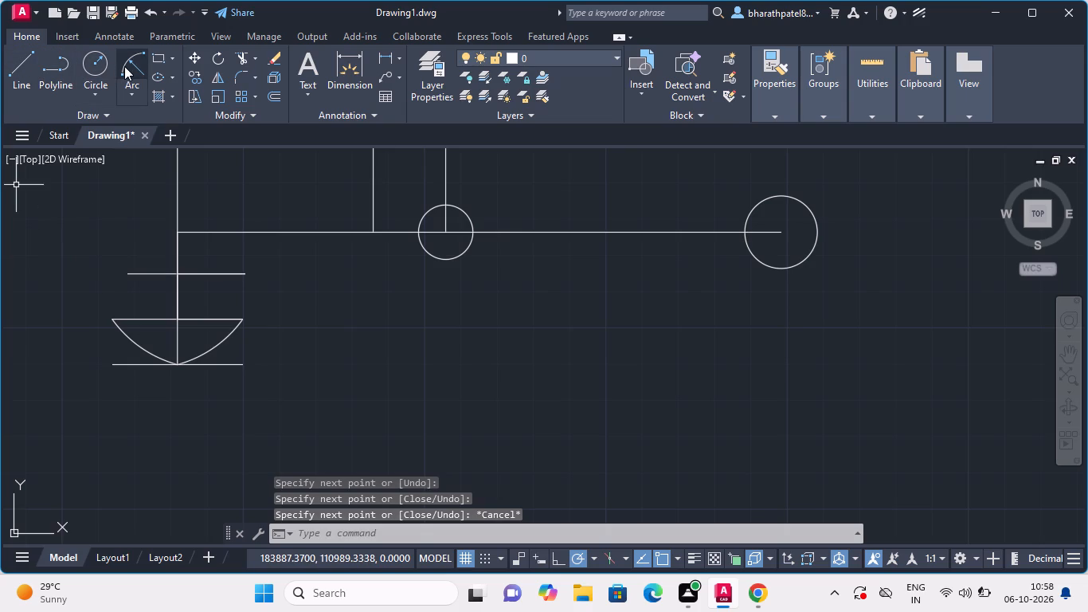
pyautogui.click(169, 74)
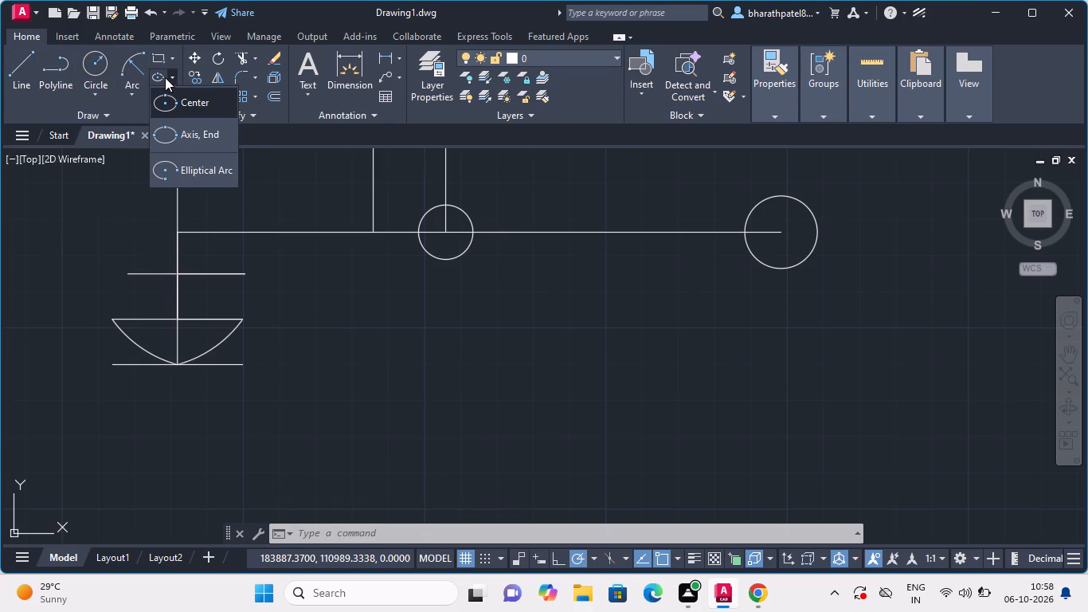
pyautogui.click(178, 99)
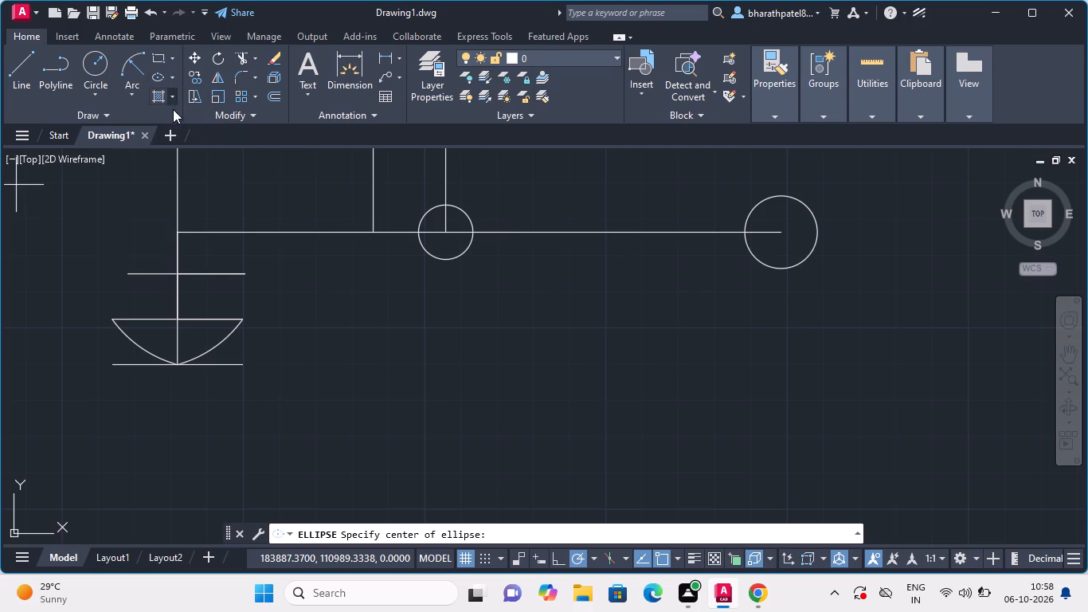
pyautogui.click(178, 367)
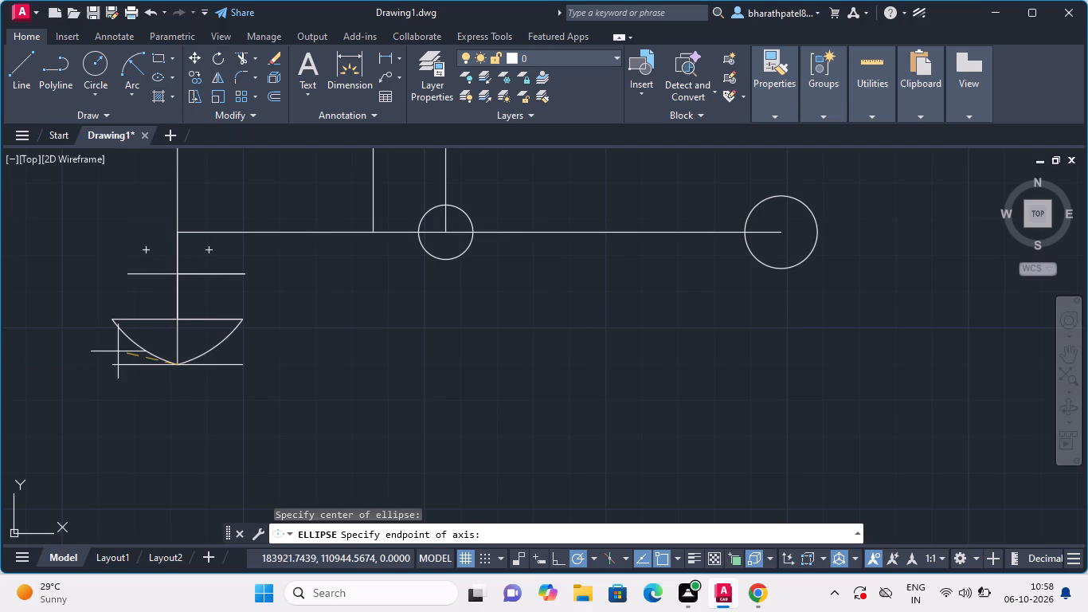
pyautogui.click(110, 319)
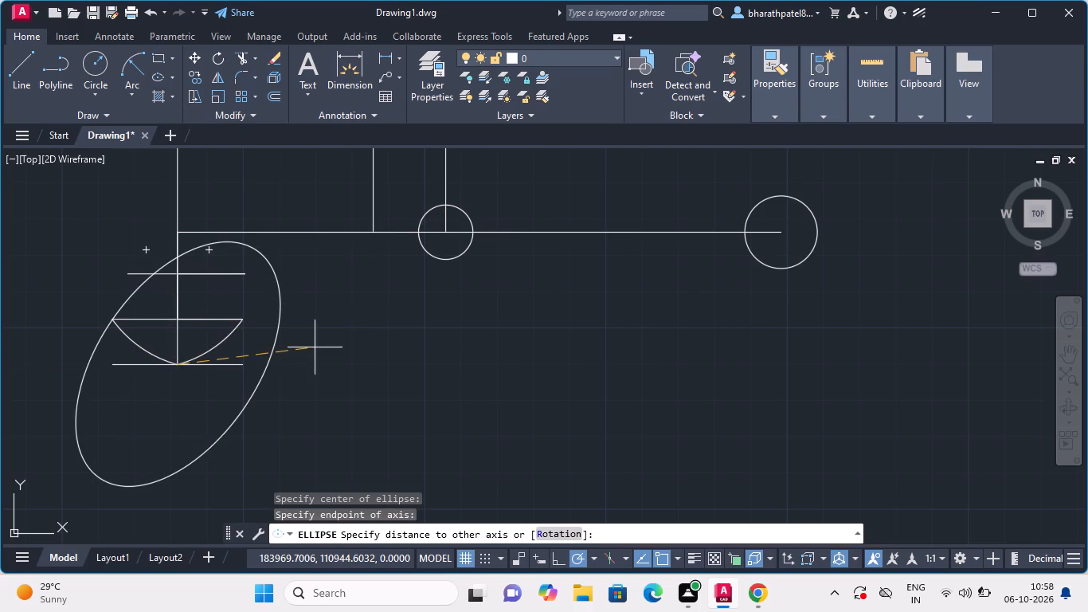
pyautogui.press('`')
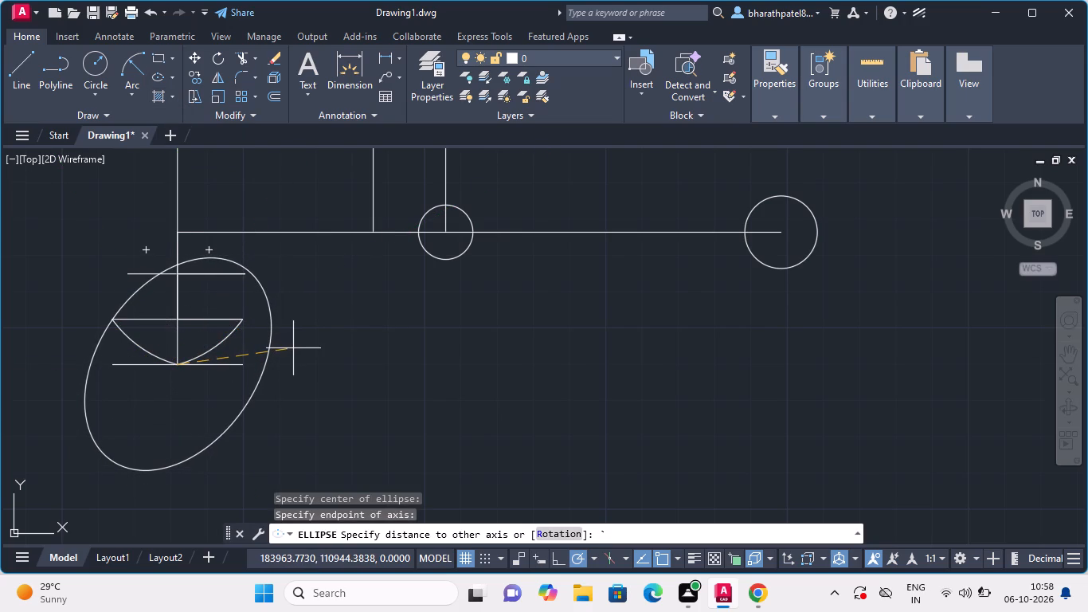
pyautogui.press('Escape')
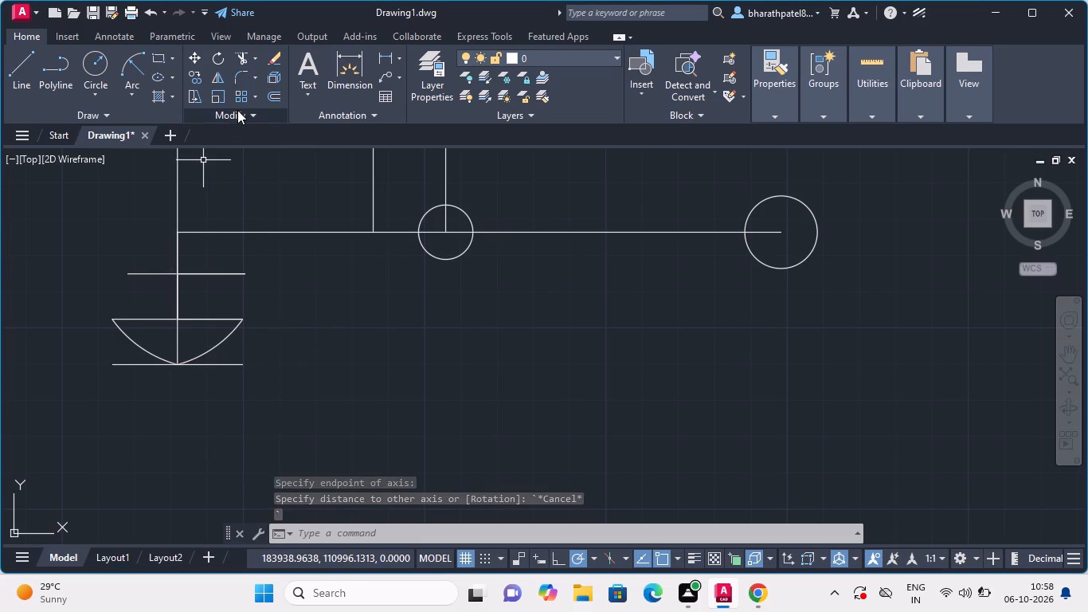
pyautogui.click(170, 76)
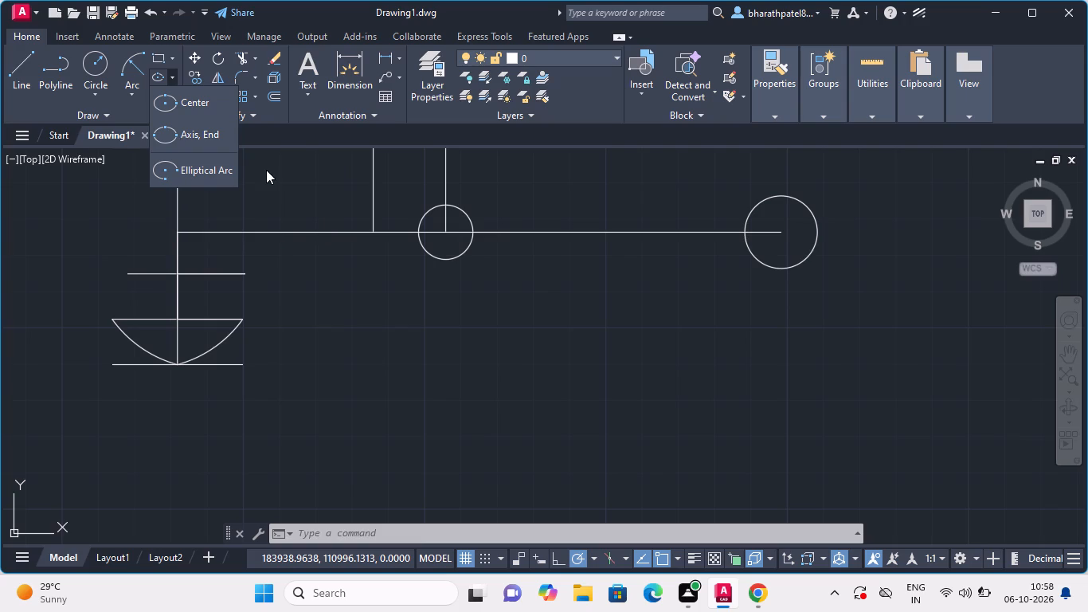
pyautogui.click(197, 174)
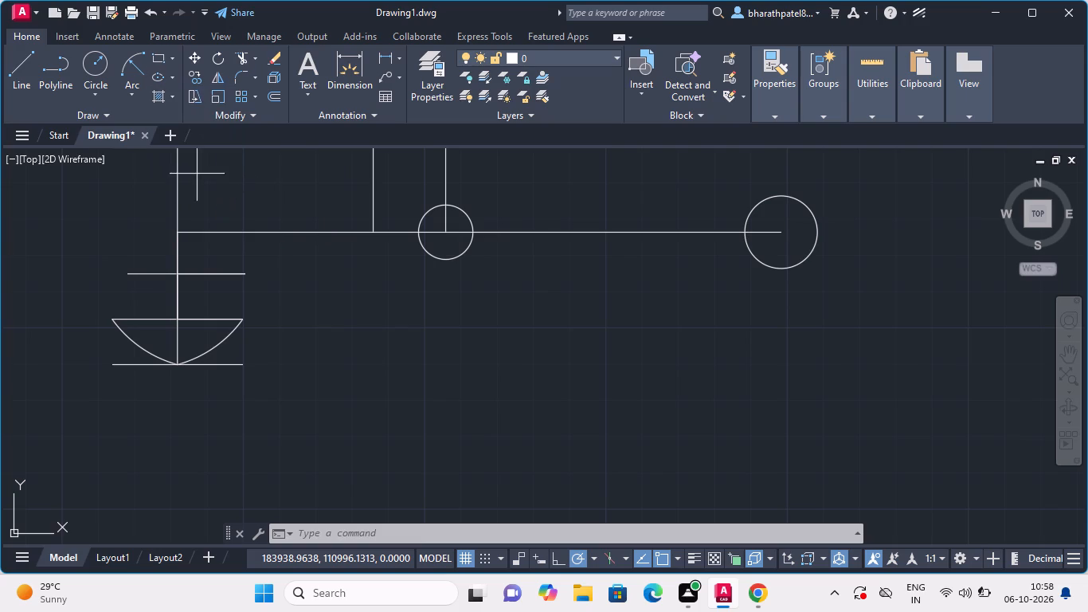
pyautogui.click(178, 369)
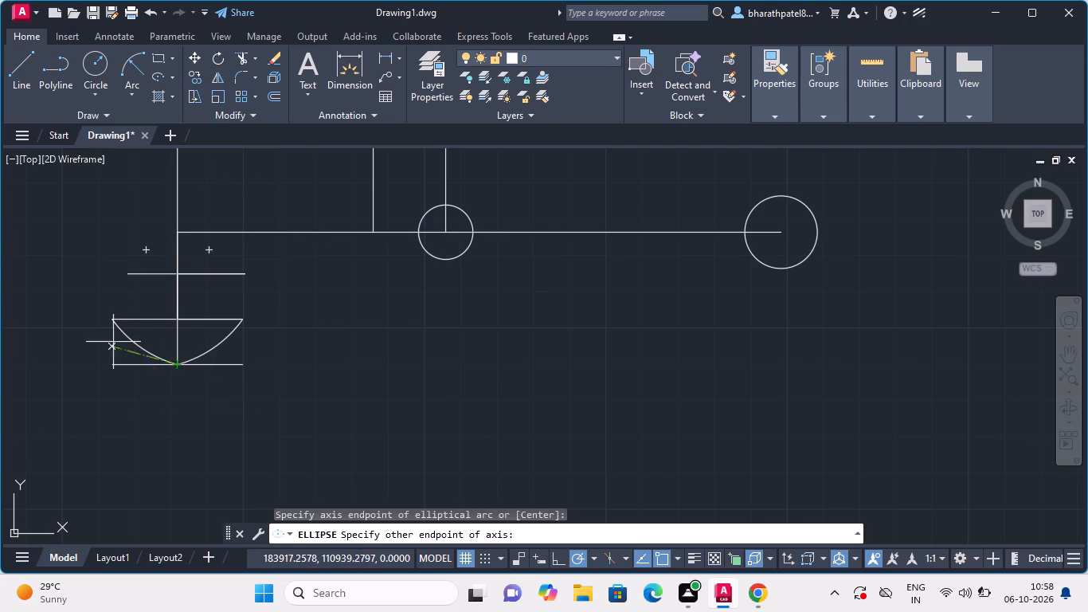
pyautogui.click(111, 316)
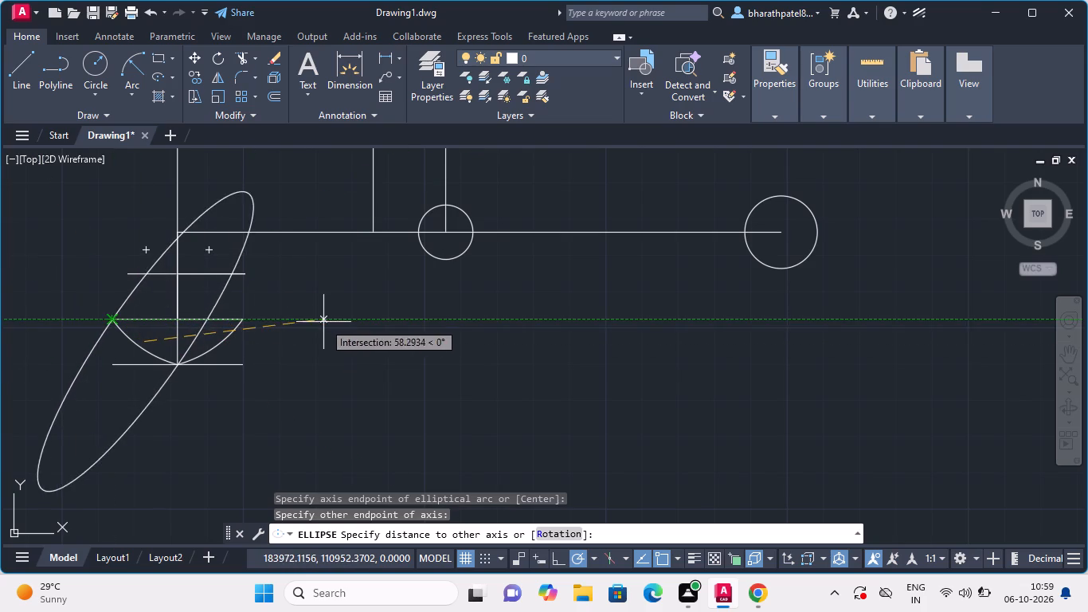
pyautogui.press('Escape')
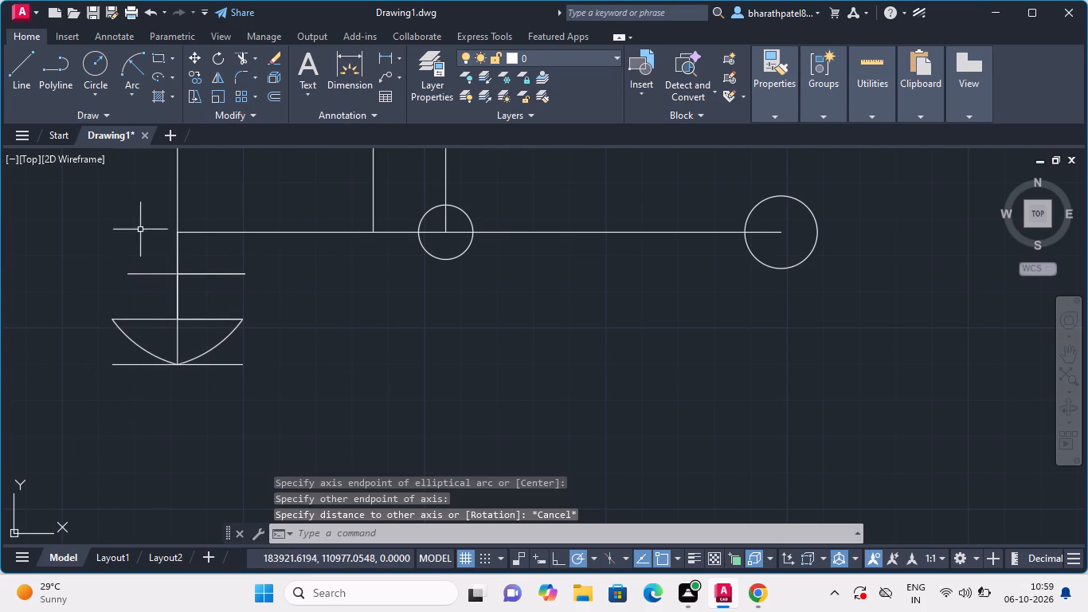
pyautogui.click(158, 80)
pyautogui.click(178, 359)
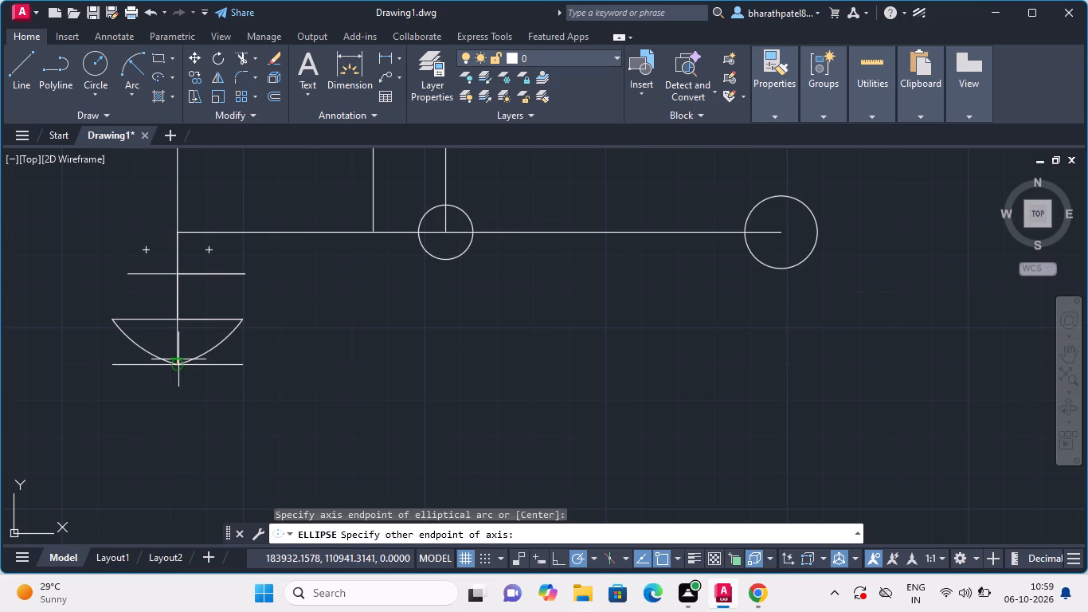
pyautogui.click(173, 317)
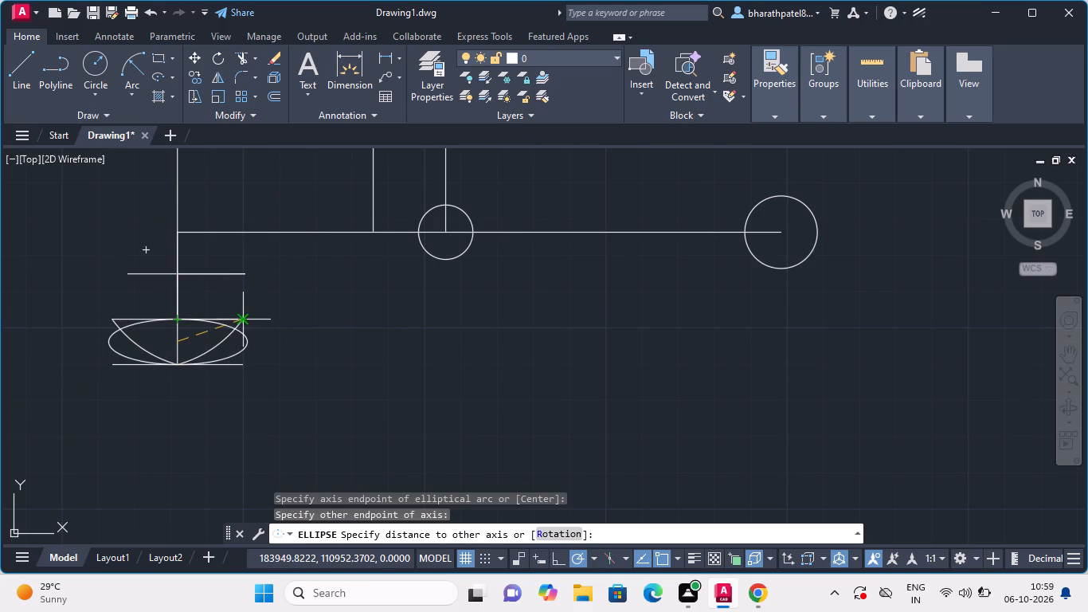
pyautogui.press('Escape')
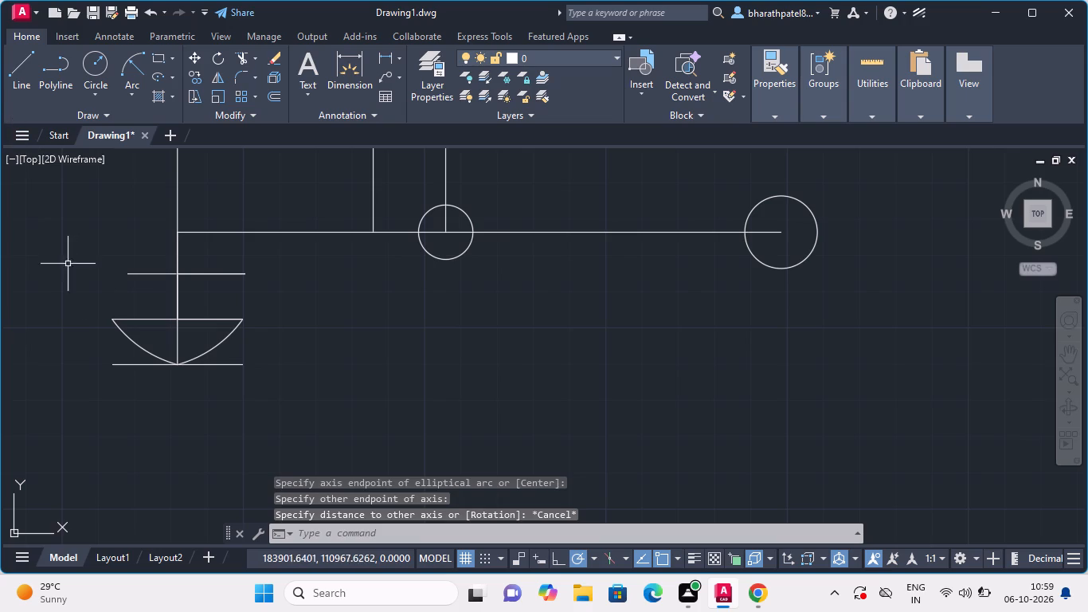
# Start an elliptical arc with its first axis running from the 36.5-unit vertical's lower end up to the 12.5-unit line's upper end.
pyautogui.click(163, 78)
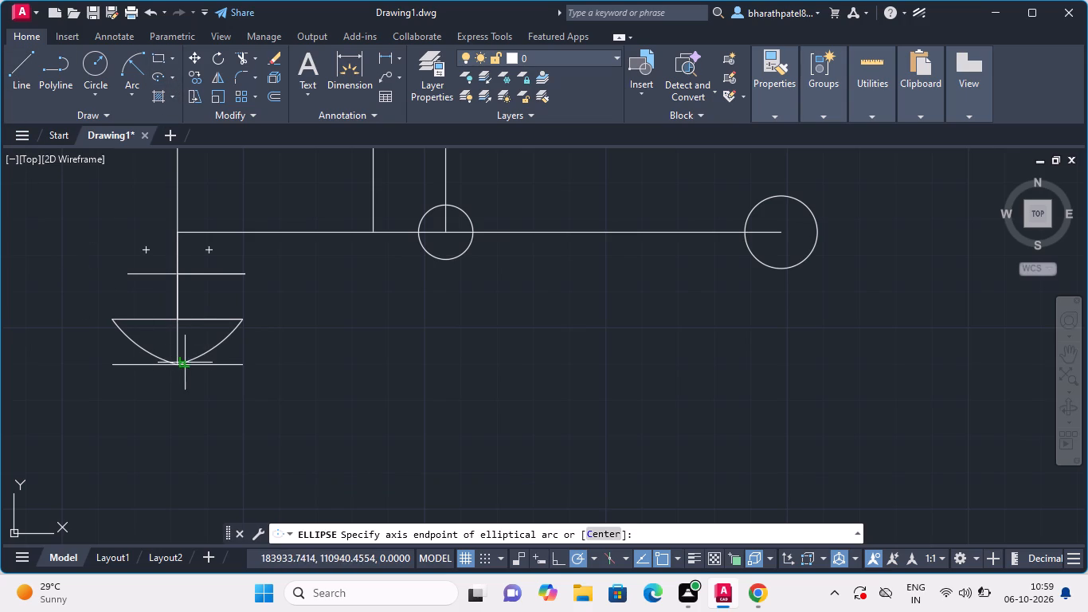
pyautogui.click(180, 369)
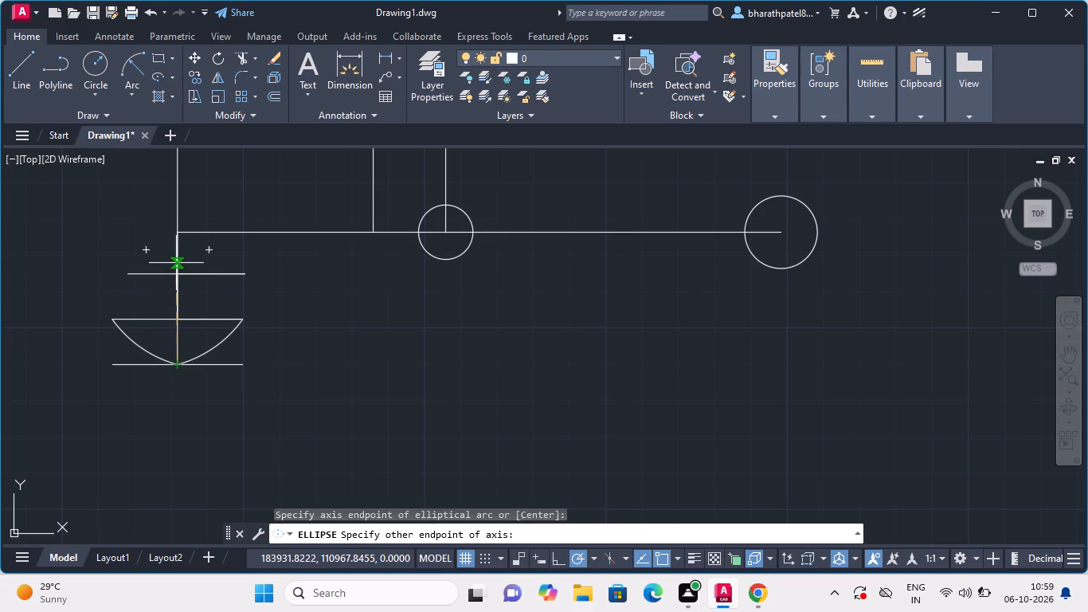
pyautogui.click(176, 277)
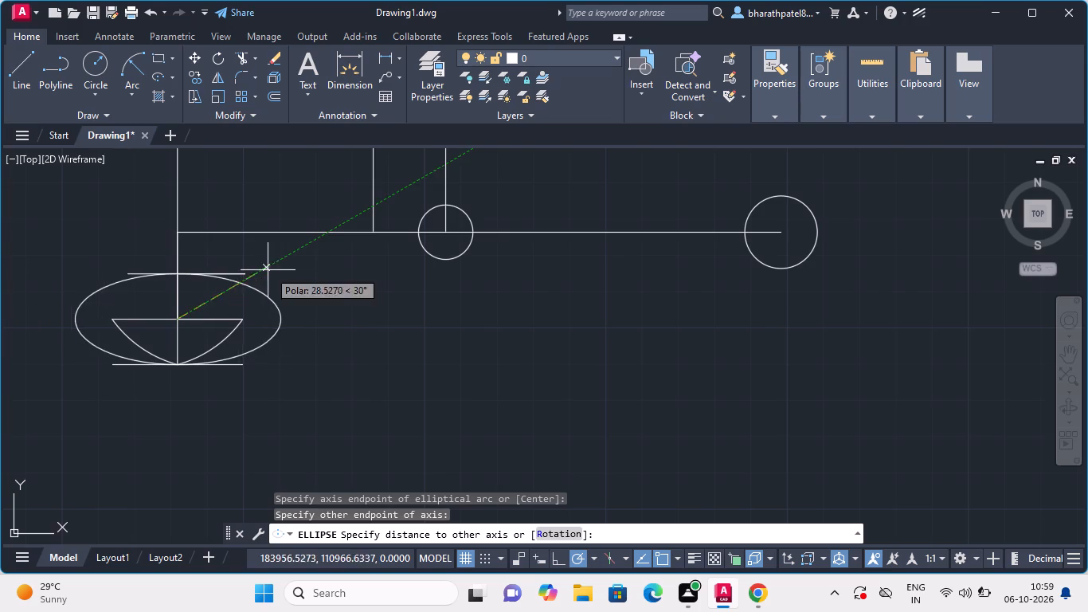
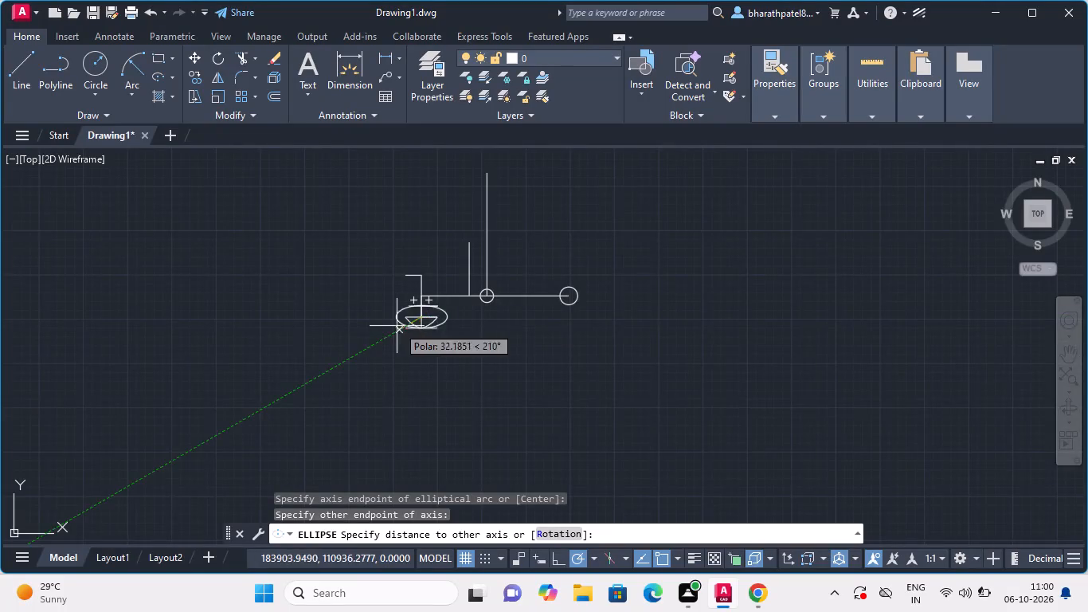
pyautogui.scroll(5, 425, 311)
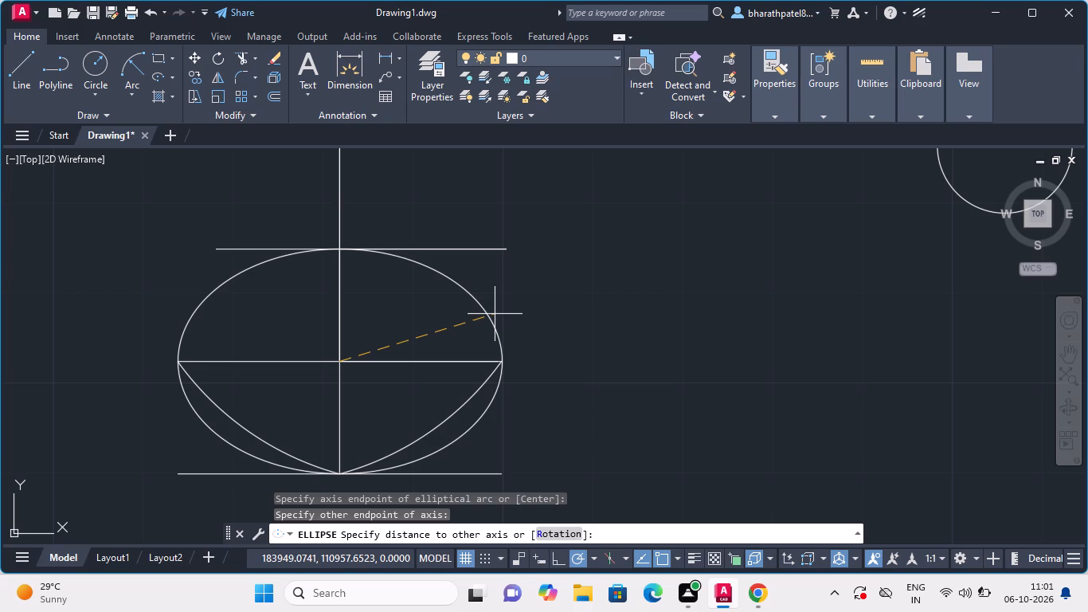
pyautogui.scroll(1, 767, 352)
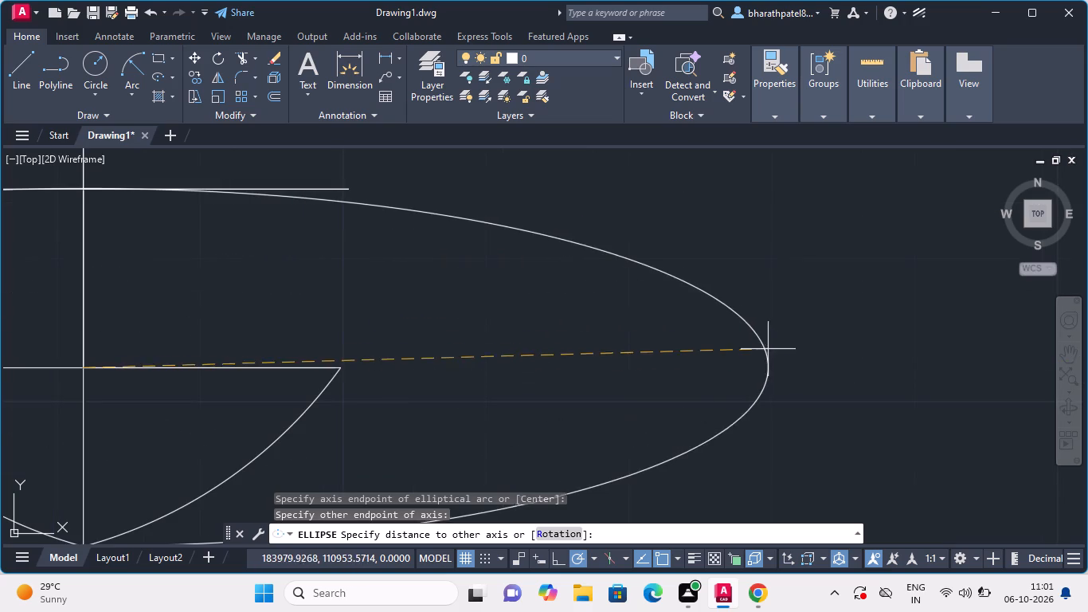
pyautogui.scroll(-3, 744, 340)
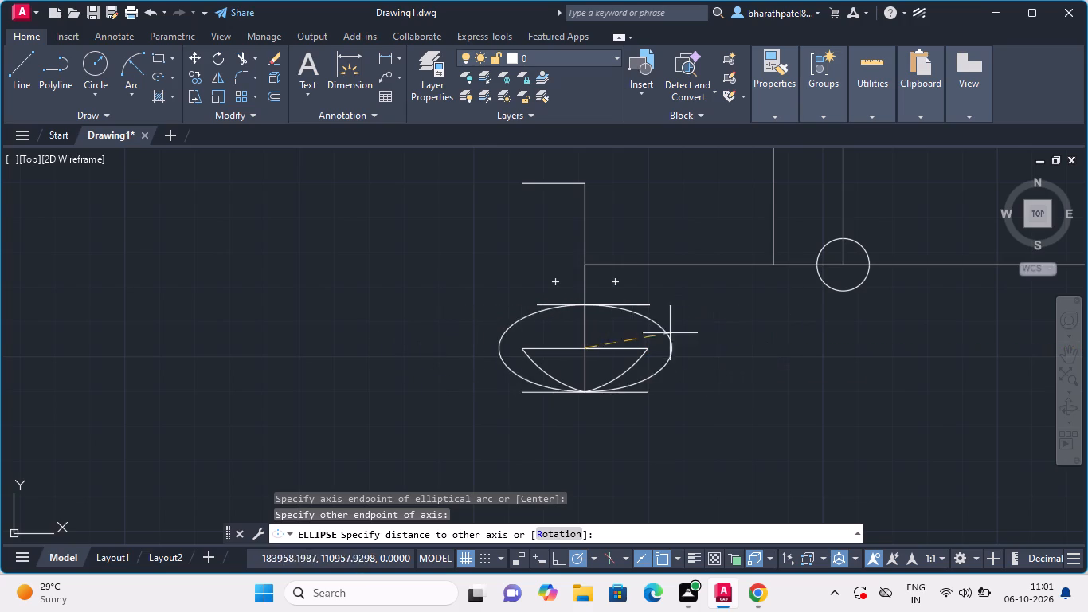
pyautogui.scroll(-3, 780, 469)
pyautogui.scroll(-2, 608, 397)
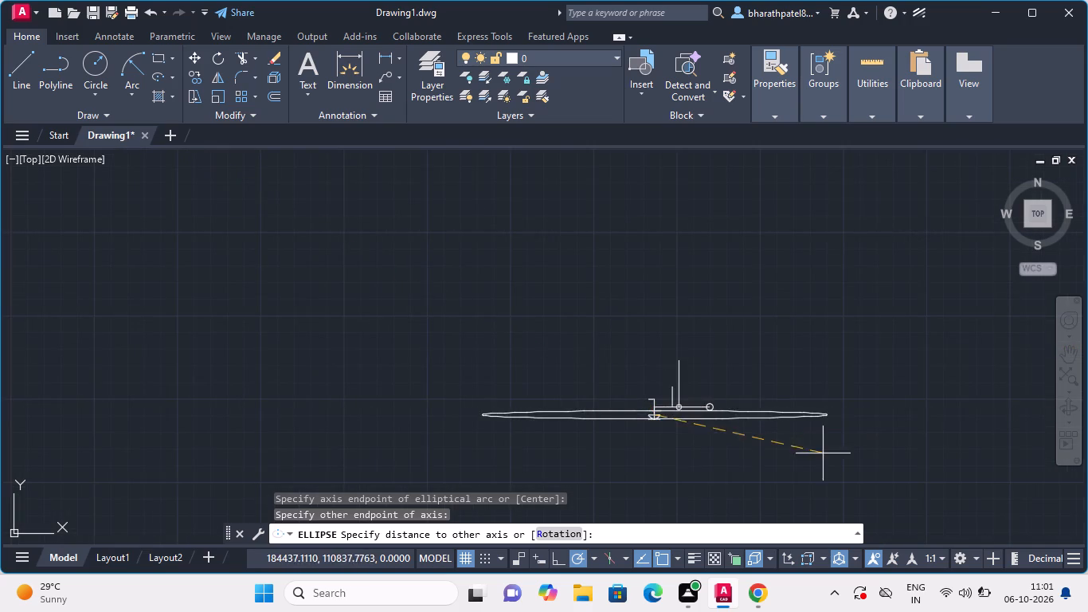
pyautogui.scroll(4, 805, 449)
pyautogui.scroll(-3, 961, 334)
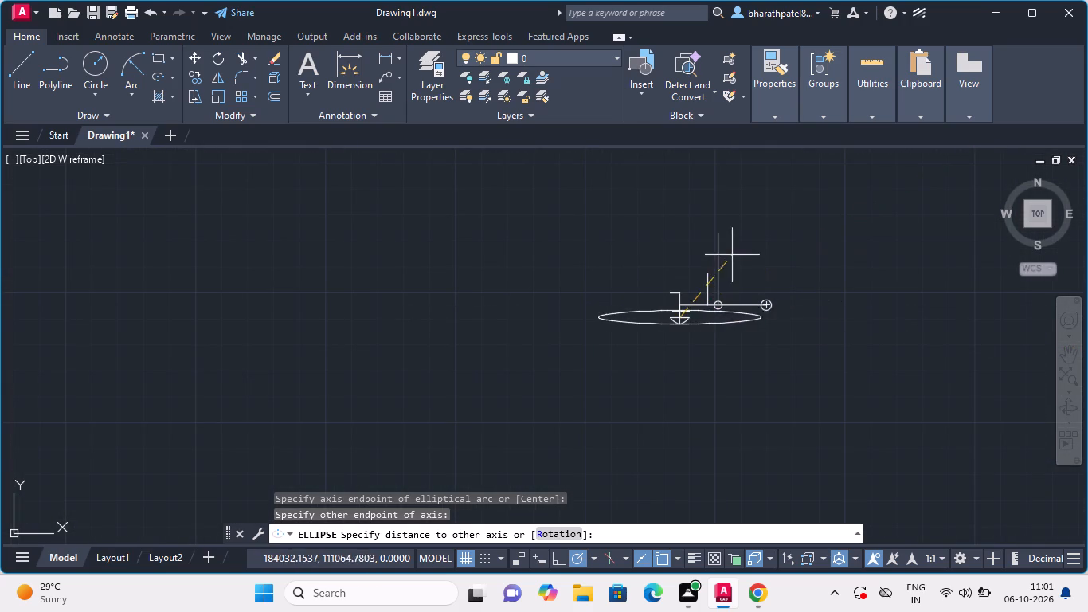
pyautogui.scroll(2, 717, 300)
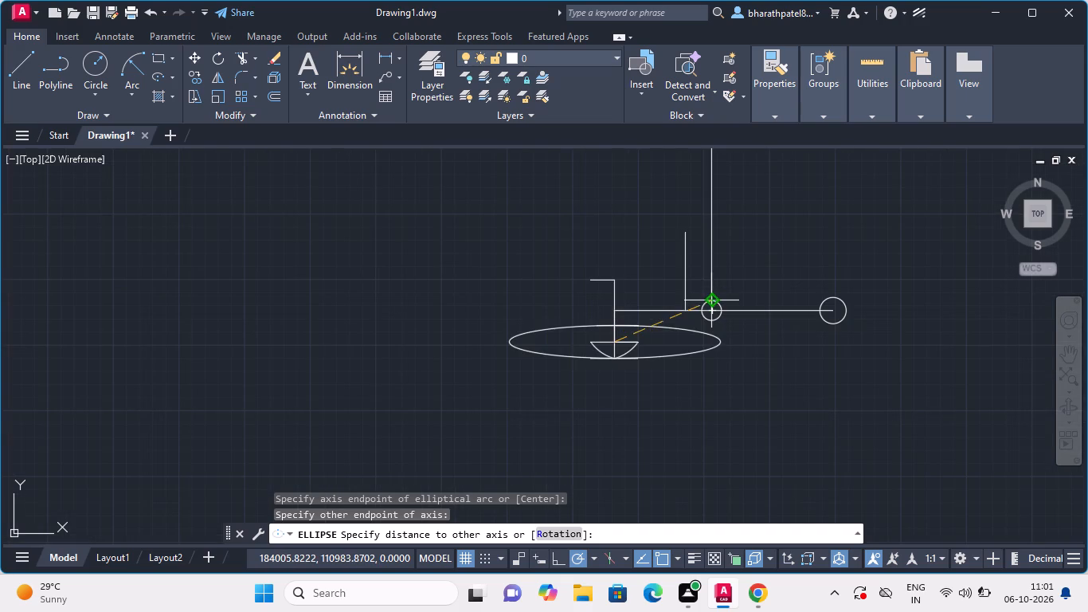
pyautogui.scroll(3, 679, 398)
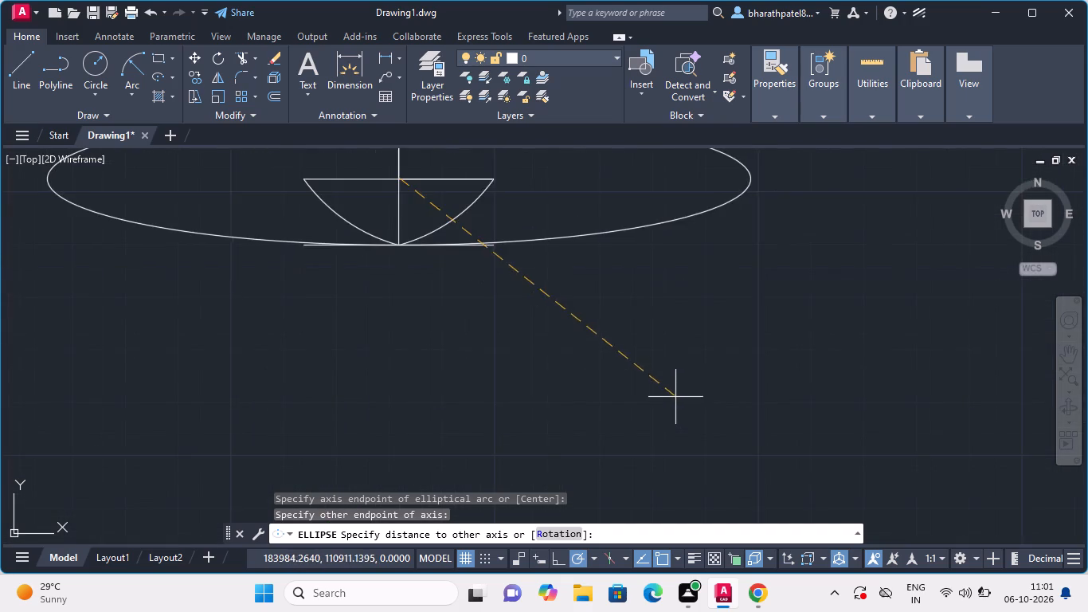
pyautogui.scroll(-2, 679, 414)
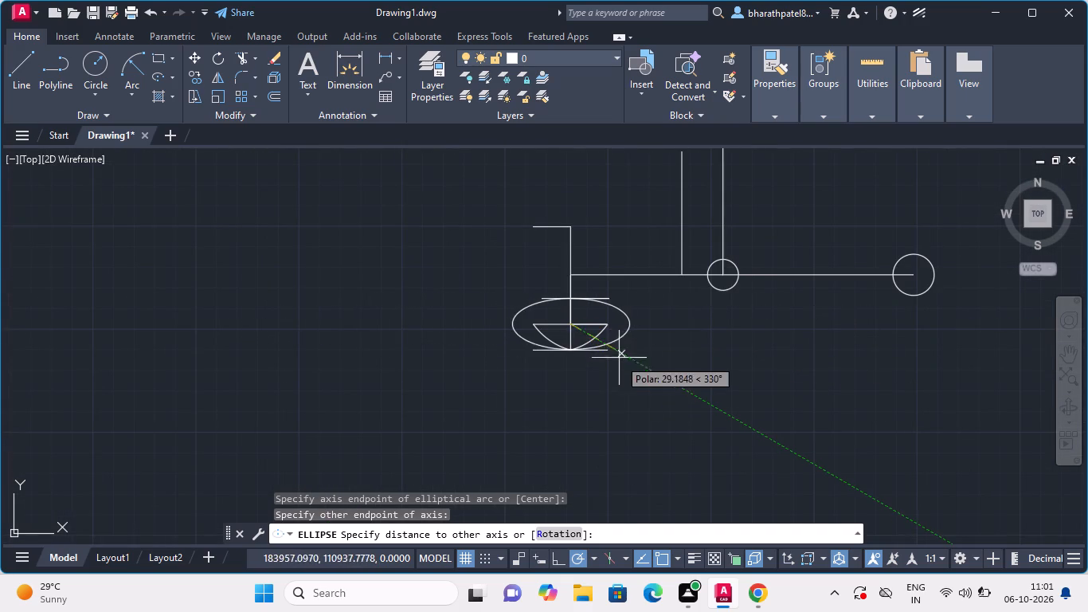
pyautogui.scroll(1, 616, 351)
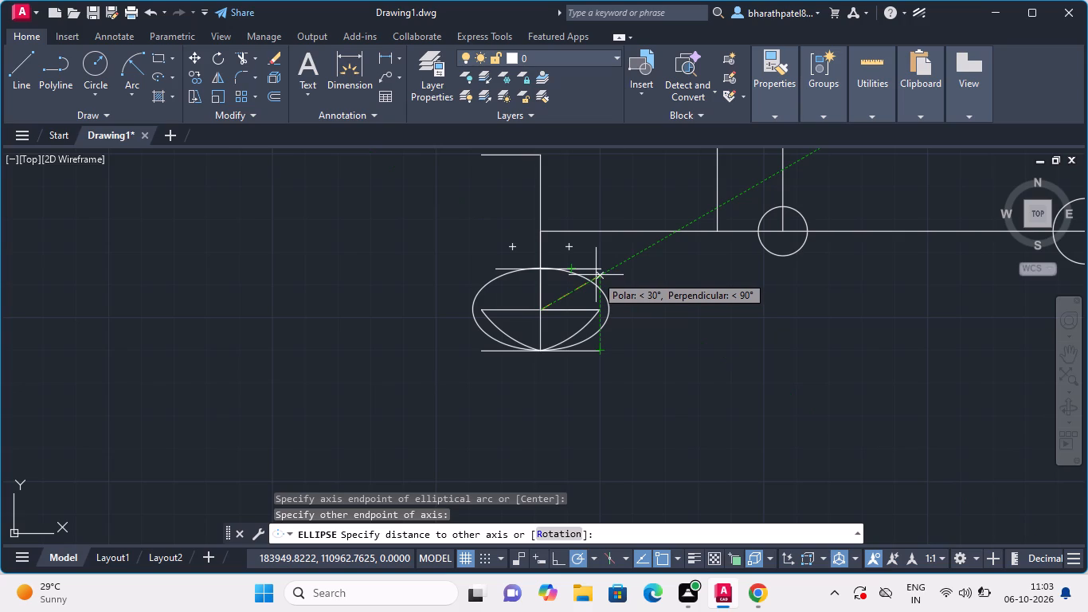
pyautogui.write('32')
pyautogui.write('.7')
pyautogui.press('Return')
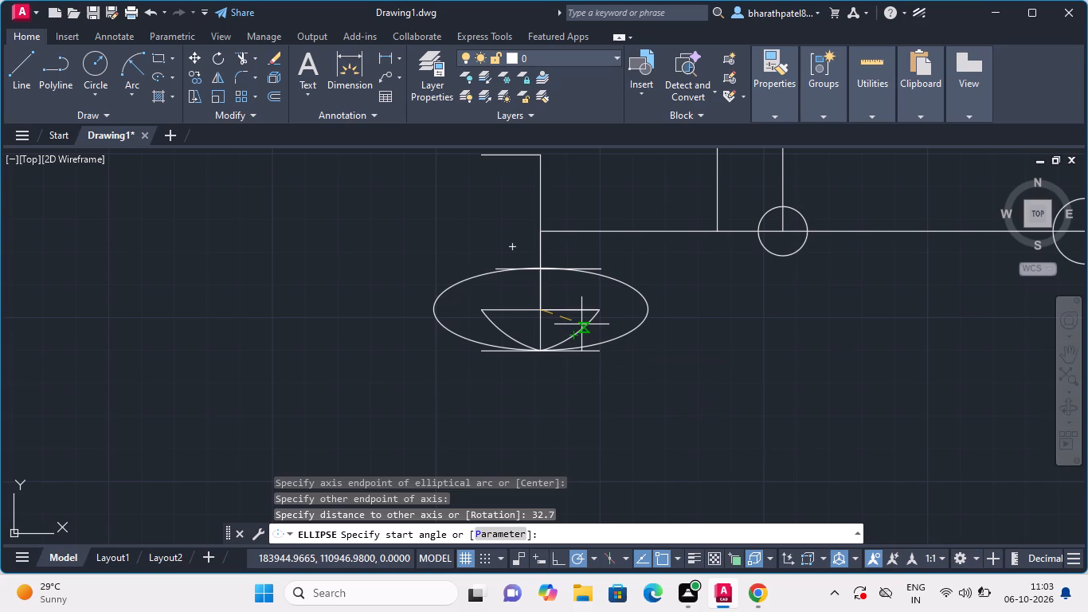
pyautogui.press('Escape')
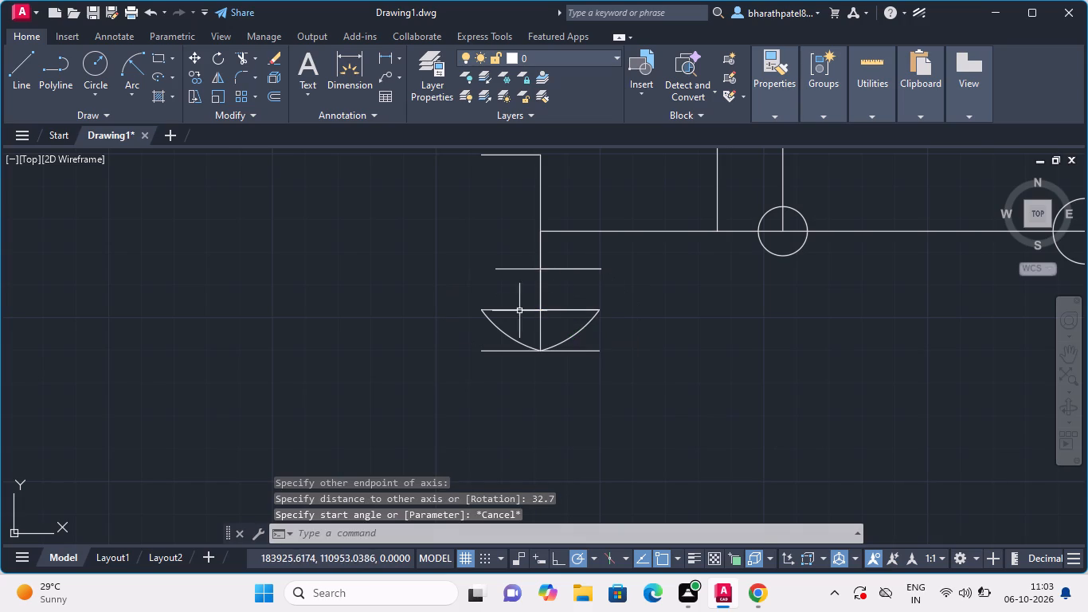
# Delete the two 32.7-radius arcs meeting at the 36.5-unit vertical's lower end.
pyautogui.click(510, 339)
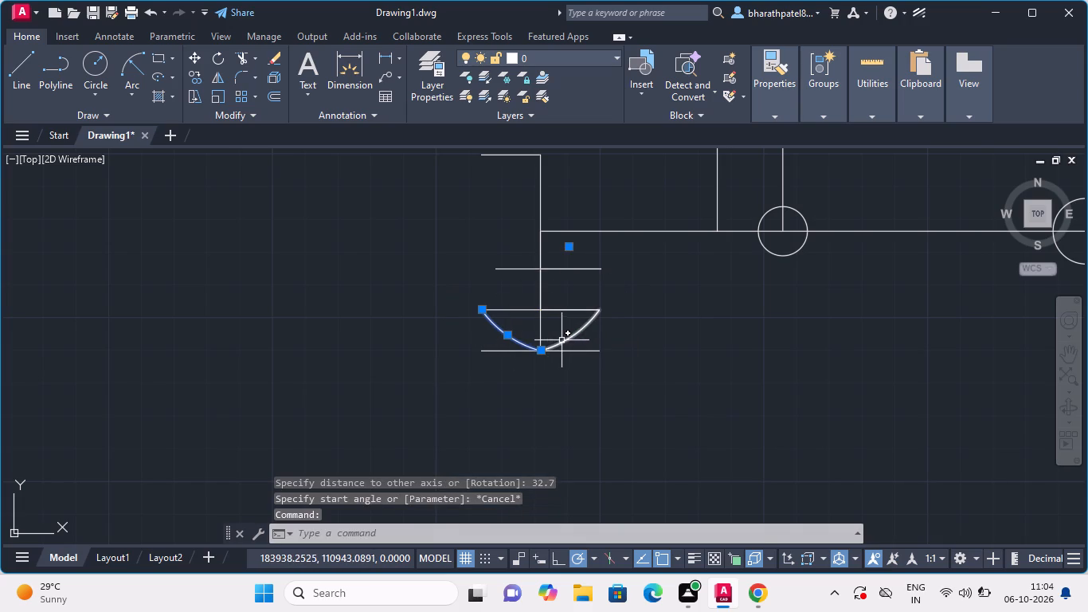
pyautogui.click(562, 340)
pyautogui.press('Delete')
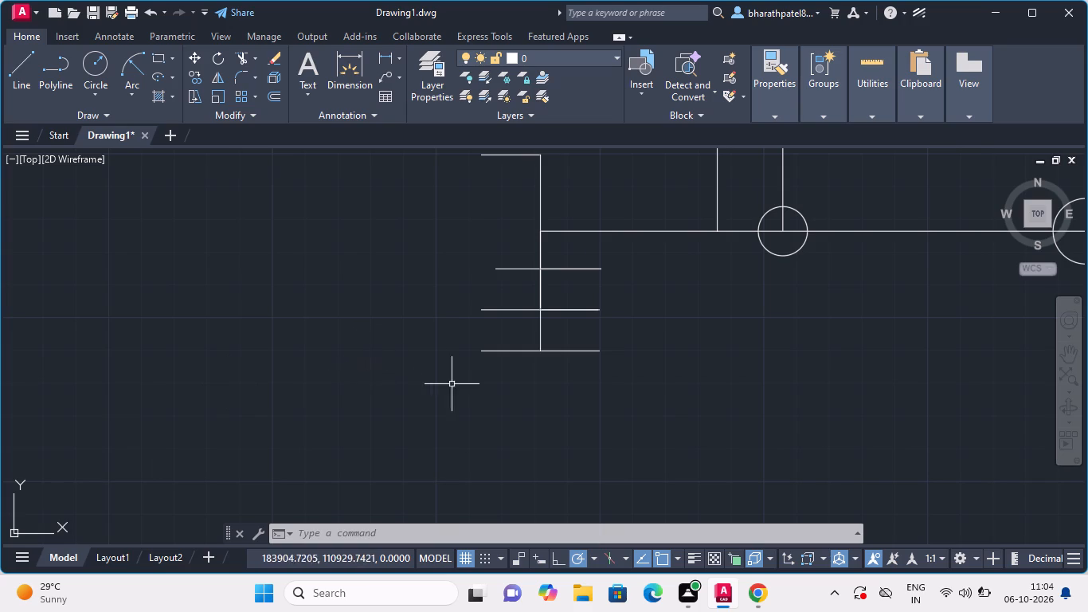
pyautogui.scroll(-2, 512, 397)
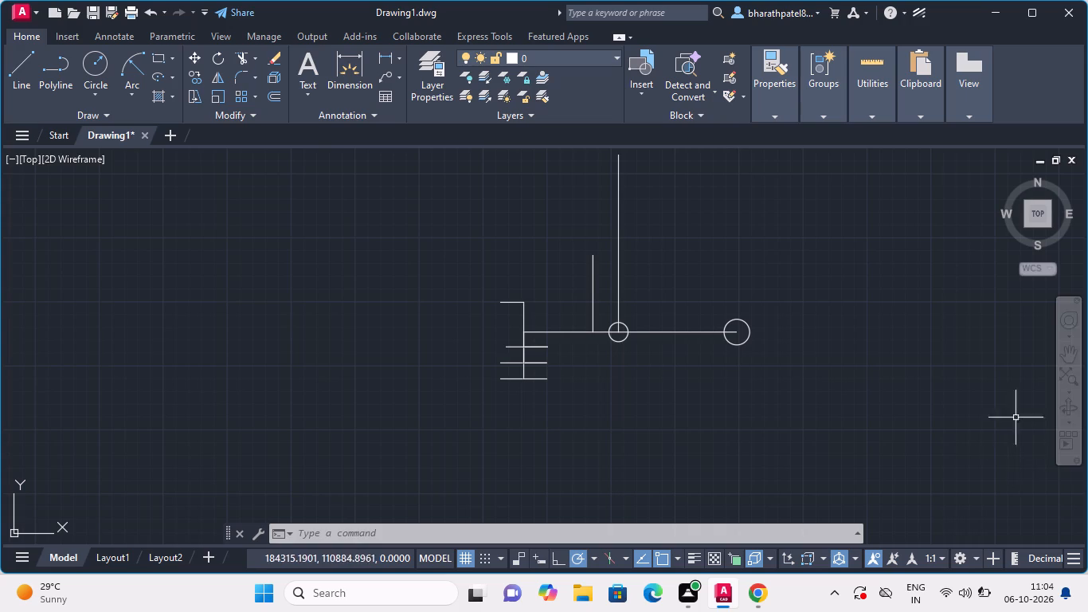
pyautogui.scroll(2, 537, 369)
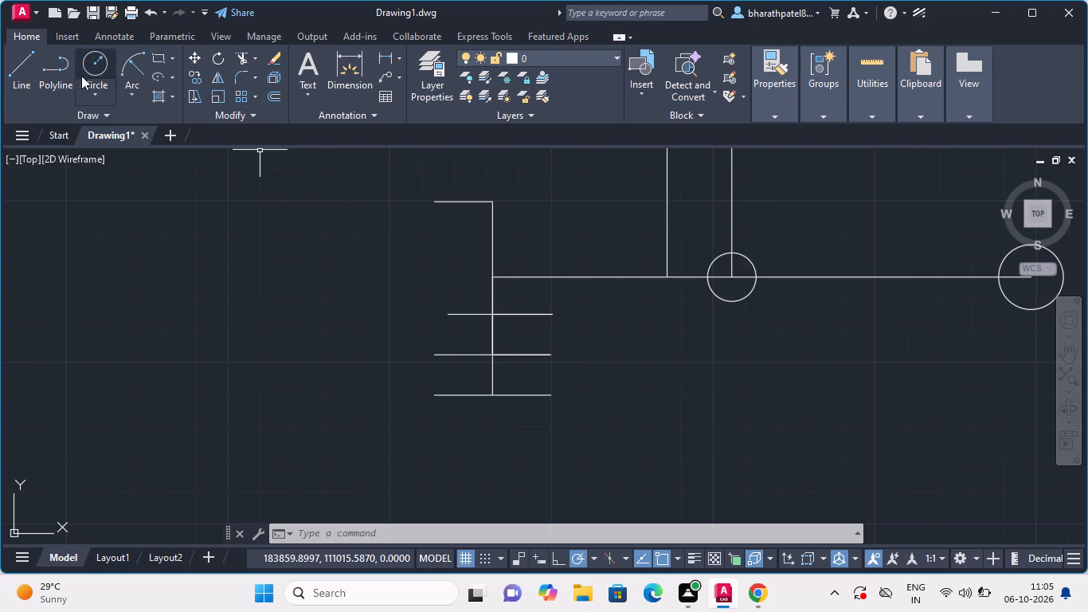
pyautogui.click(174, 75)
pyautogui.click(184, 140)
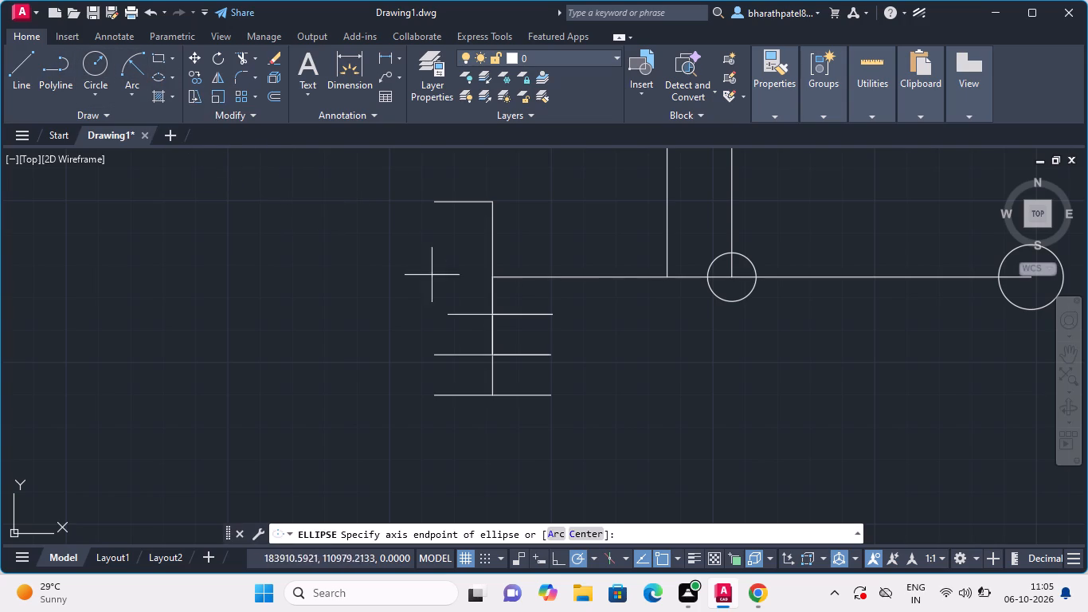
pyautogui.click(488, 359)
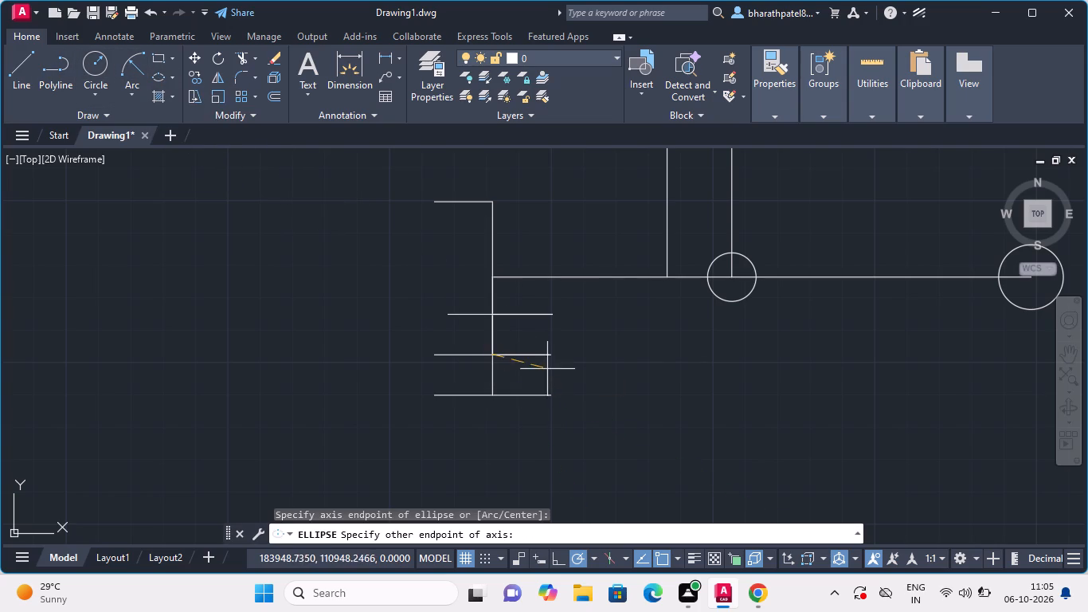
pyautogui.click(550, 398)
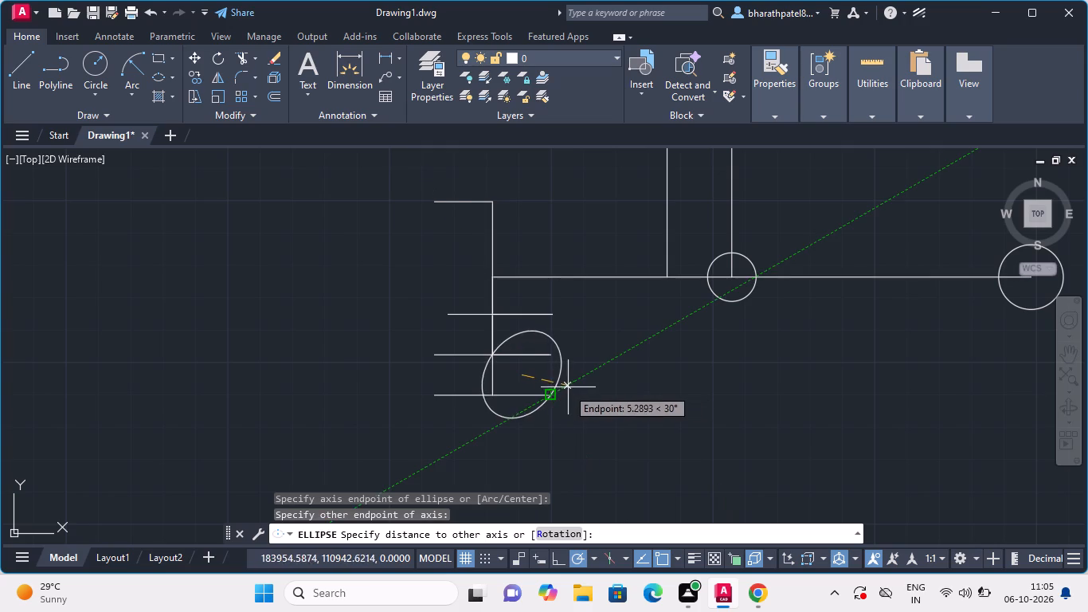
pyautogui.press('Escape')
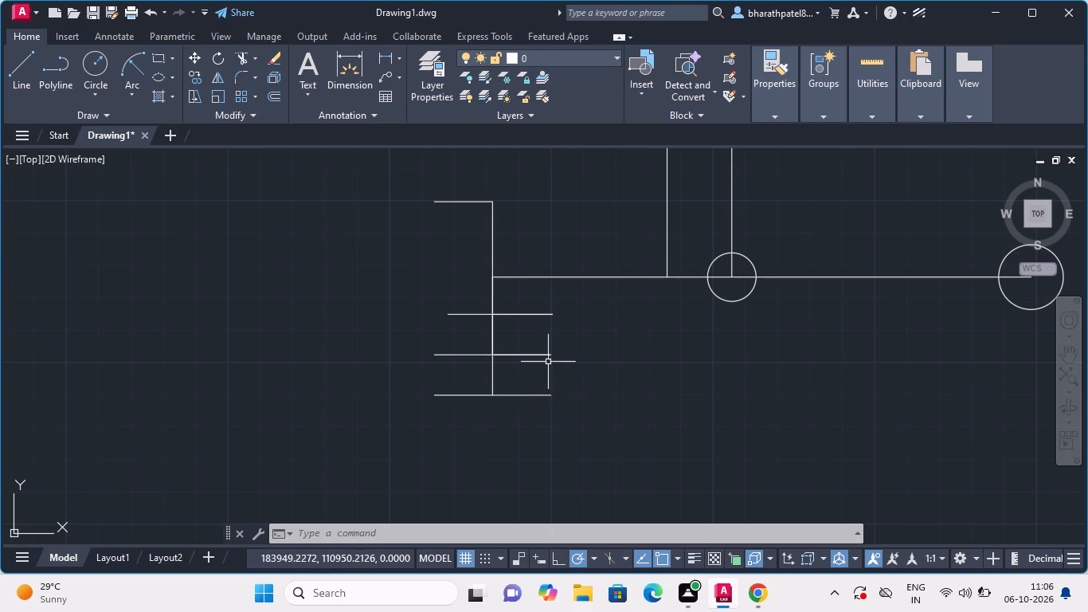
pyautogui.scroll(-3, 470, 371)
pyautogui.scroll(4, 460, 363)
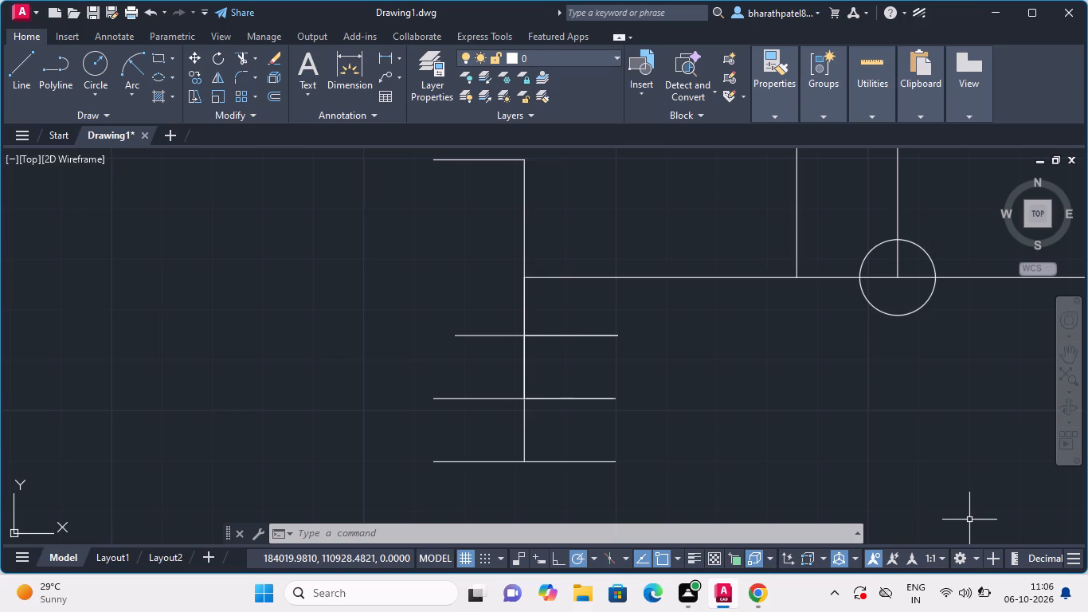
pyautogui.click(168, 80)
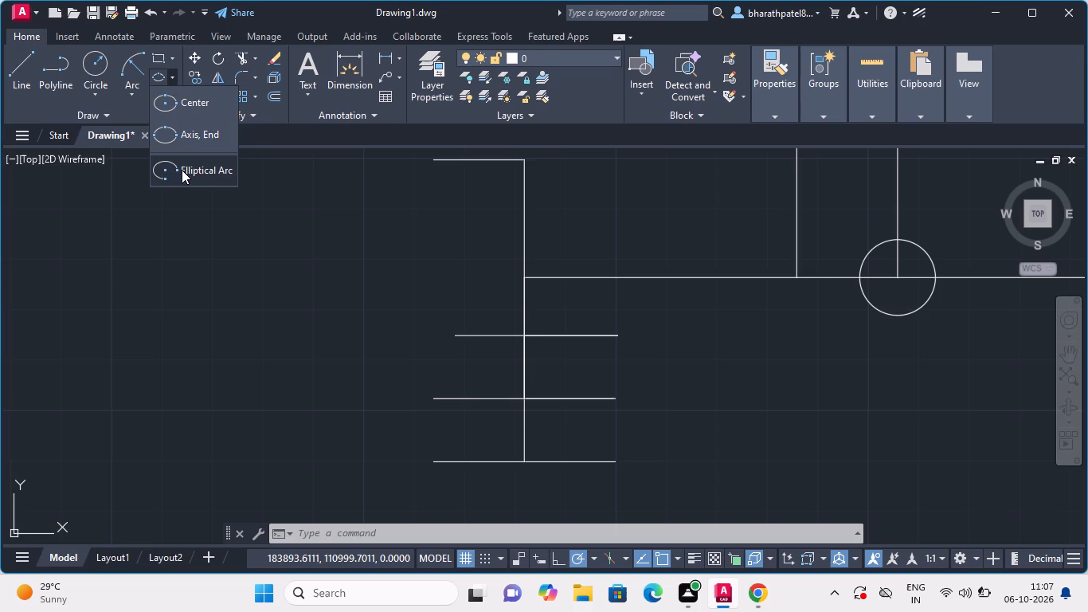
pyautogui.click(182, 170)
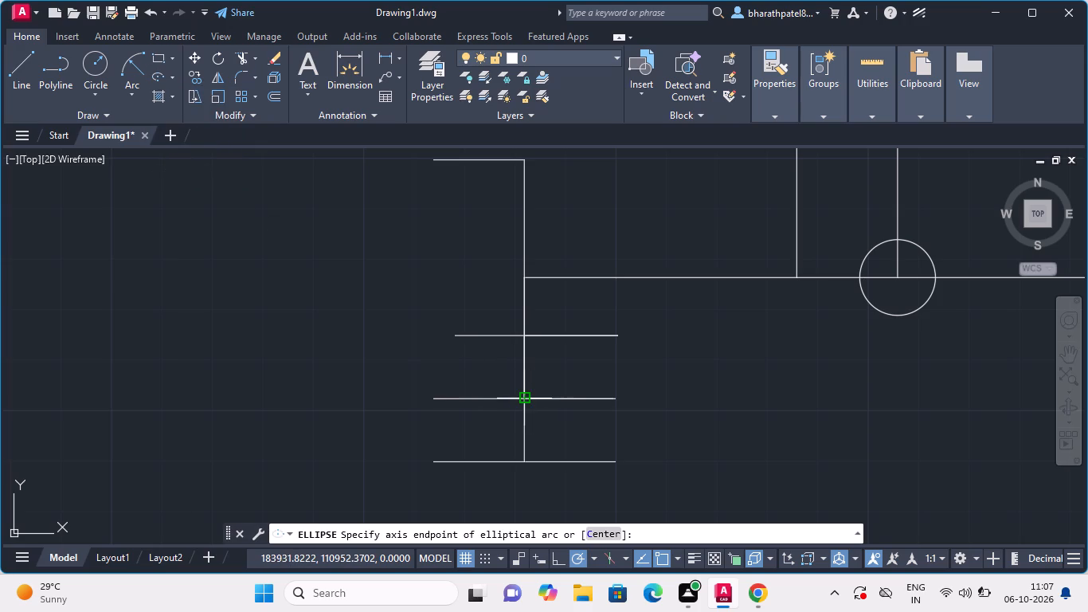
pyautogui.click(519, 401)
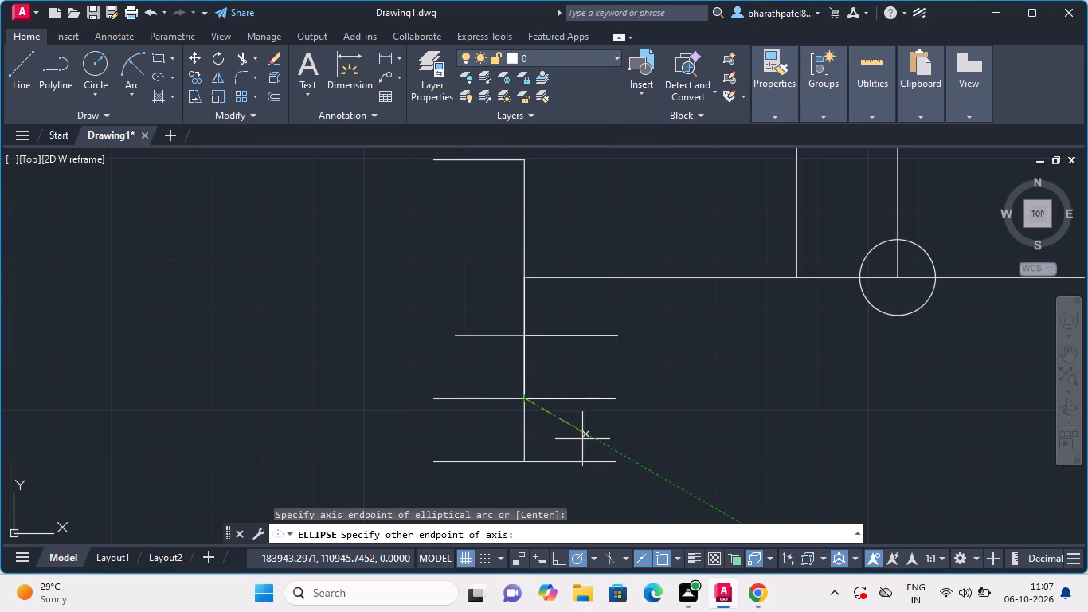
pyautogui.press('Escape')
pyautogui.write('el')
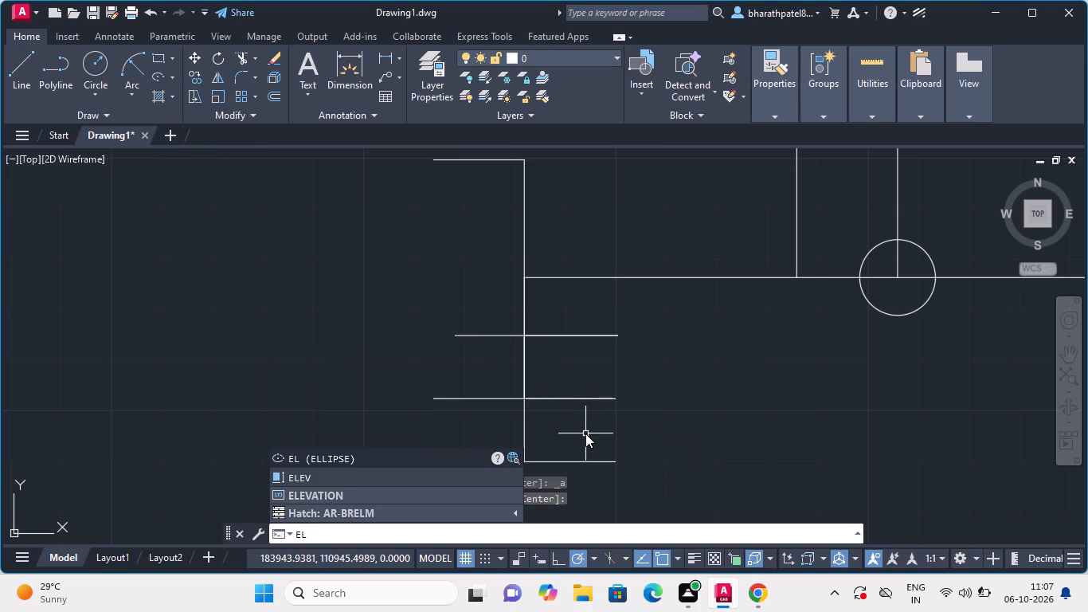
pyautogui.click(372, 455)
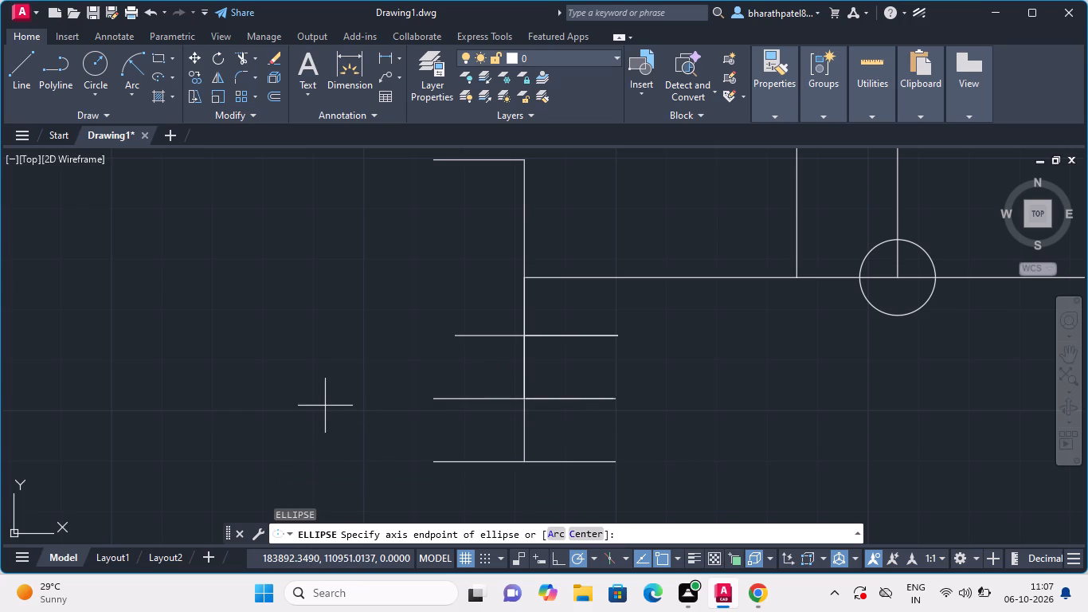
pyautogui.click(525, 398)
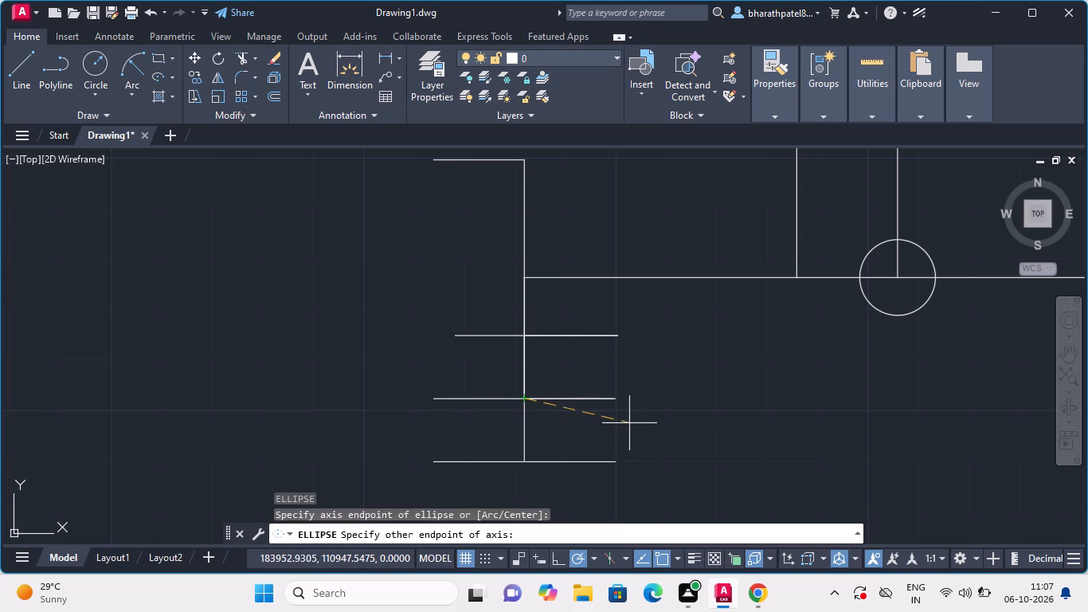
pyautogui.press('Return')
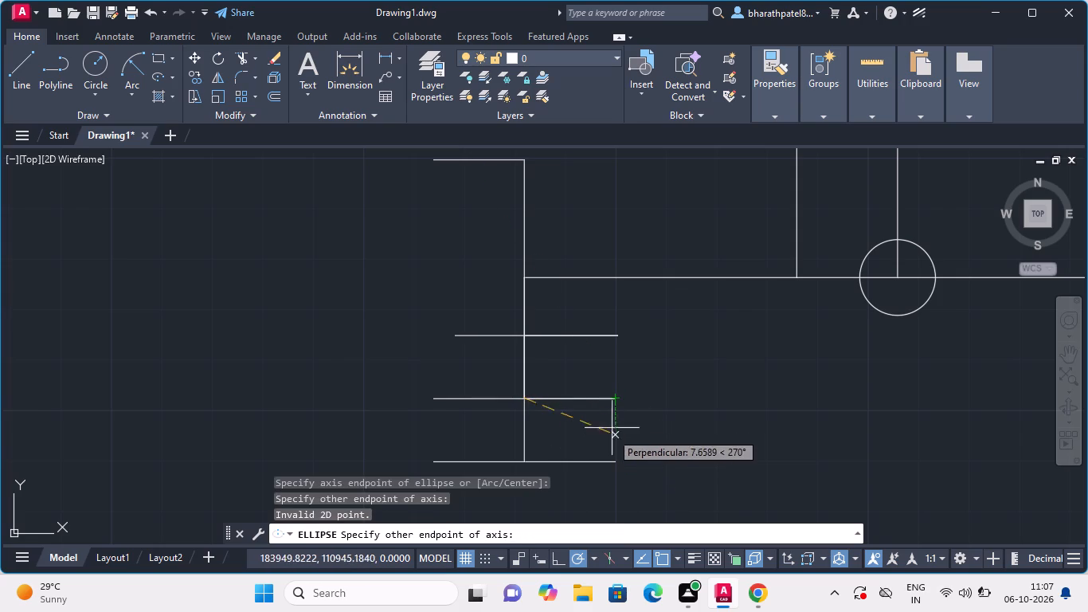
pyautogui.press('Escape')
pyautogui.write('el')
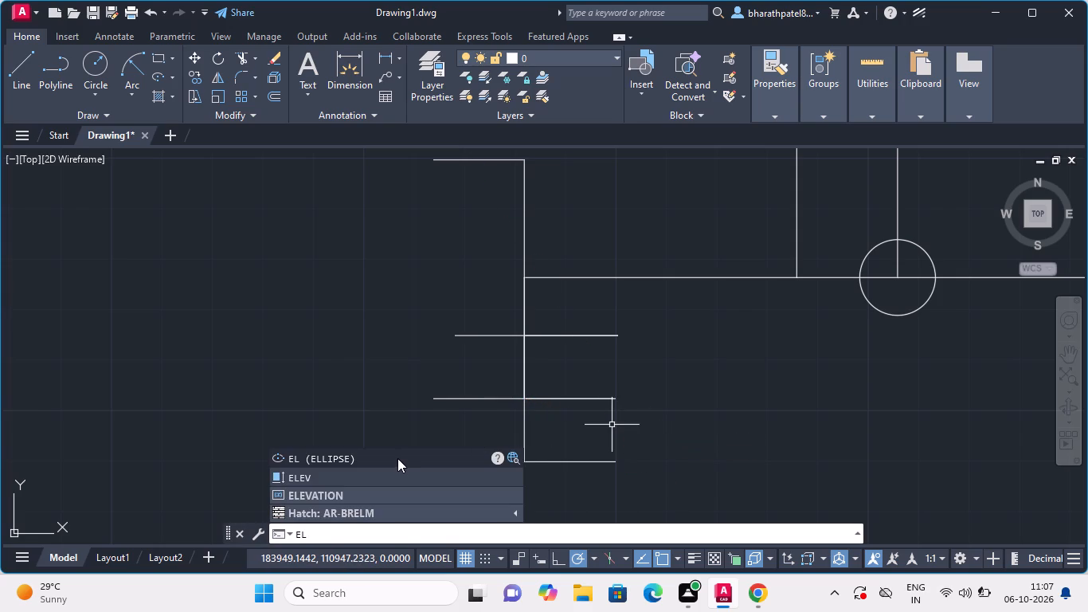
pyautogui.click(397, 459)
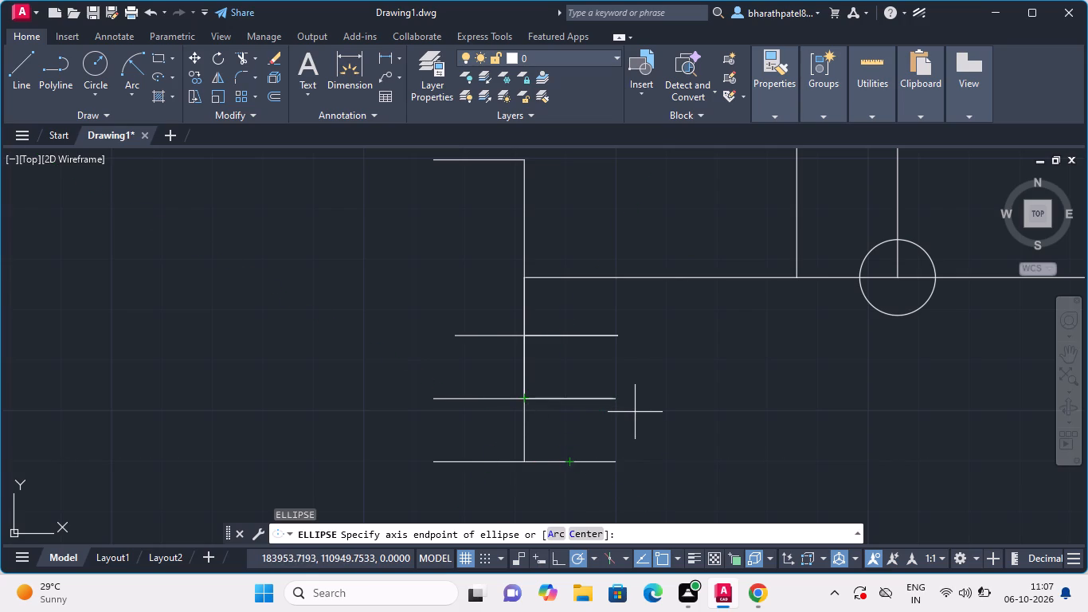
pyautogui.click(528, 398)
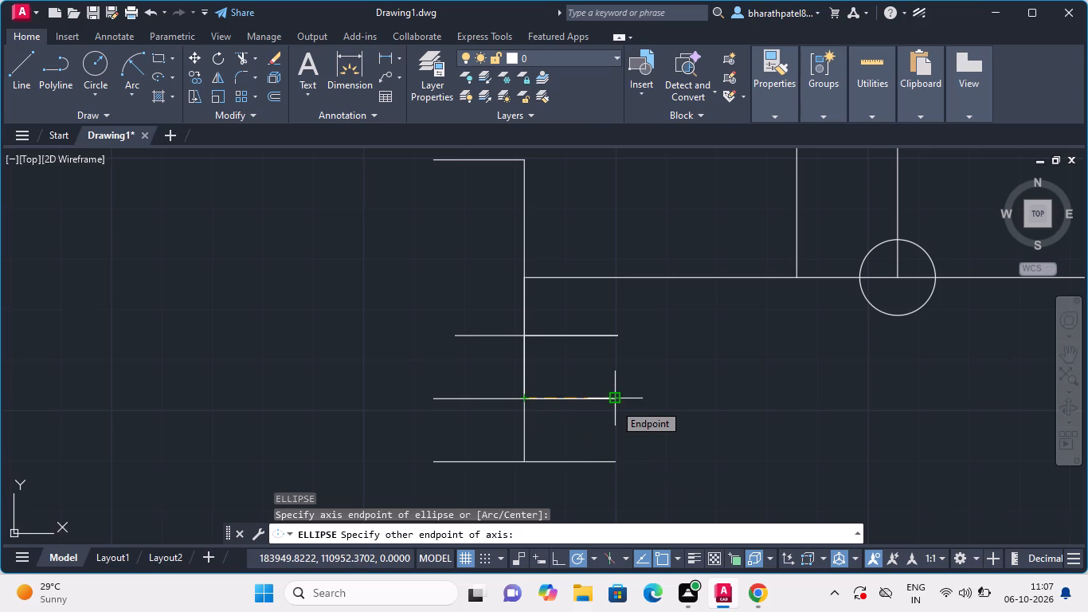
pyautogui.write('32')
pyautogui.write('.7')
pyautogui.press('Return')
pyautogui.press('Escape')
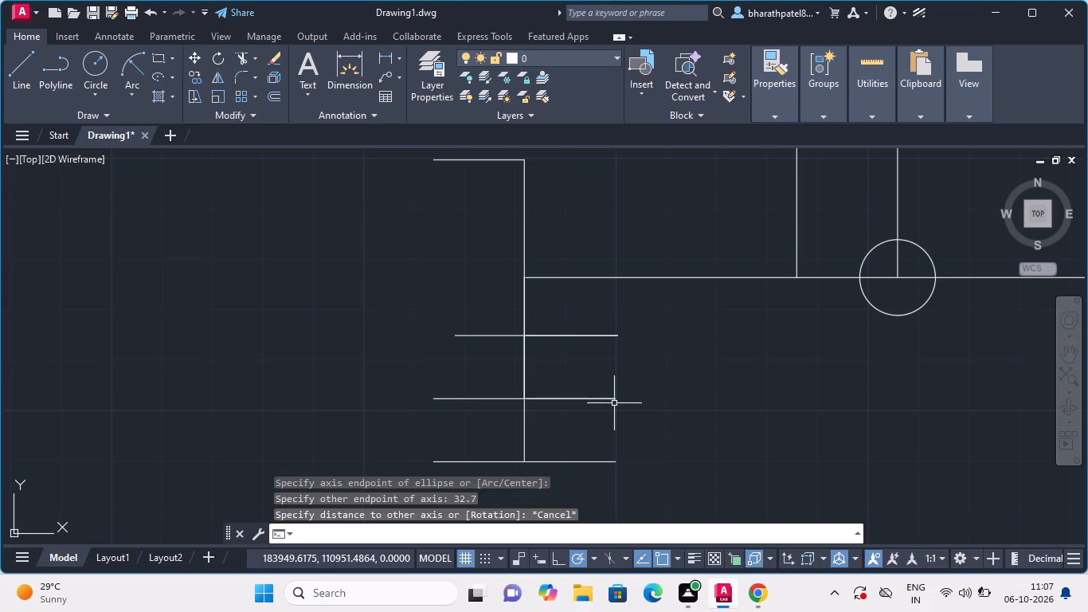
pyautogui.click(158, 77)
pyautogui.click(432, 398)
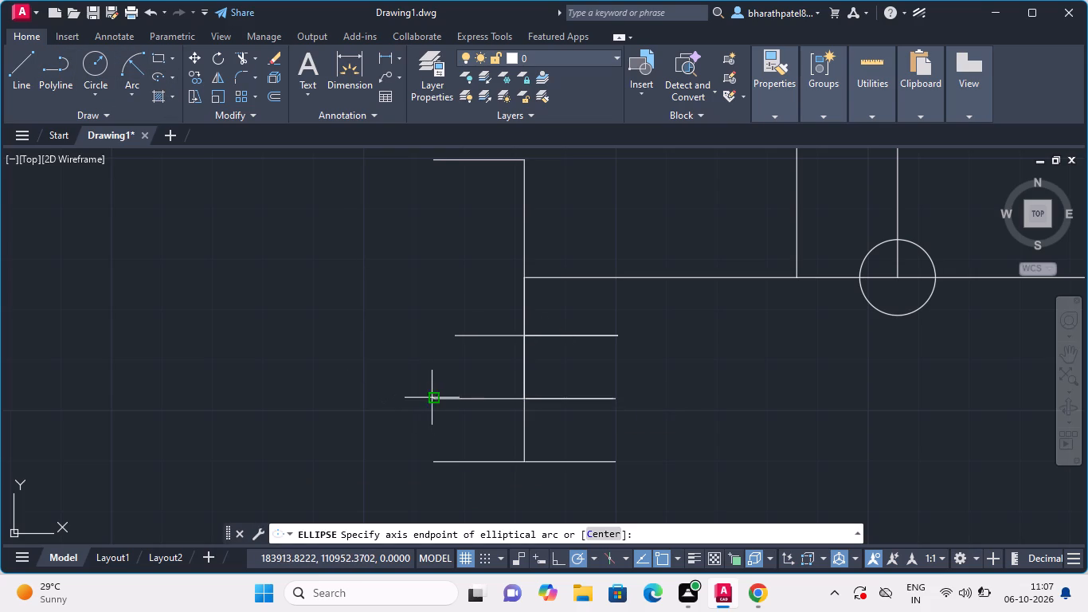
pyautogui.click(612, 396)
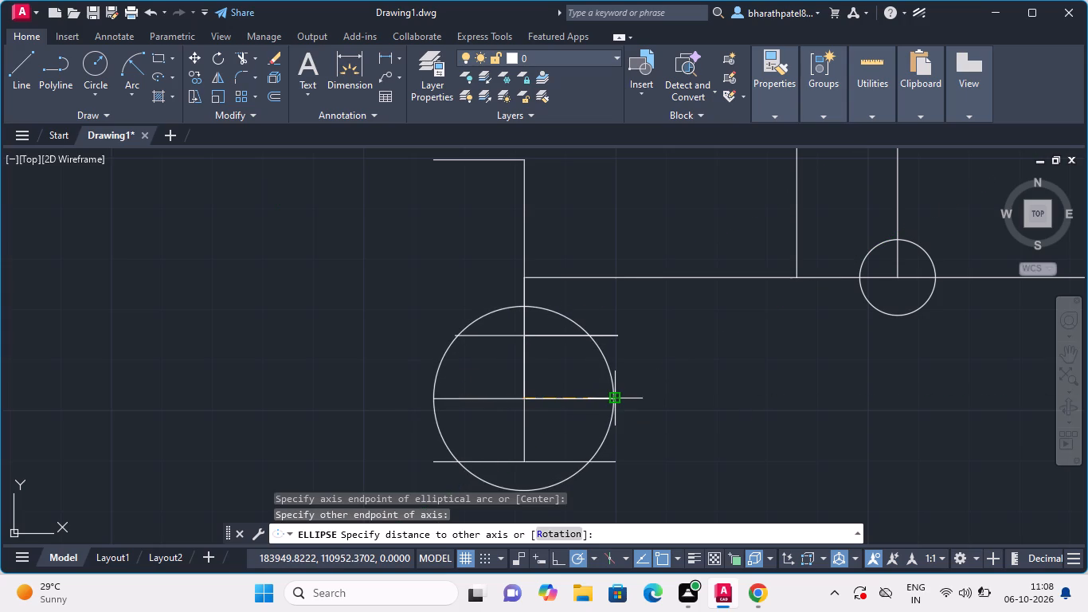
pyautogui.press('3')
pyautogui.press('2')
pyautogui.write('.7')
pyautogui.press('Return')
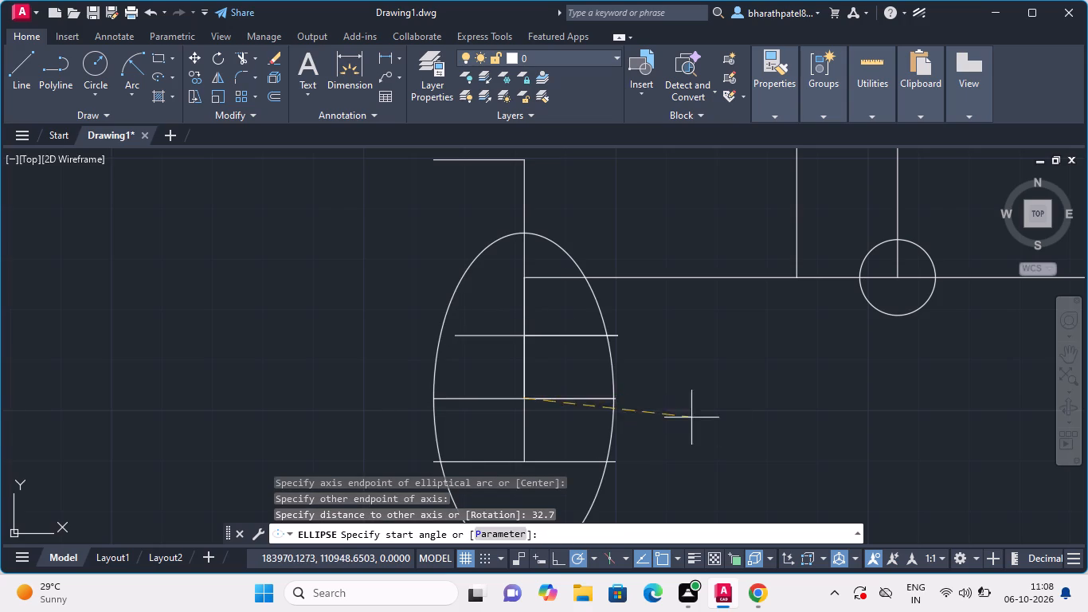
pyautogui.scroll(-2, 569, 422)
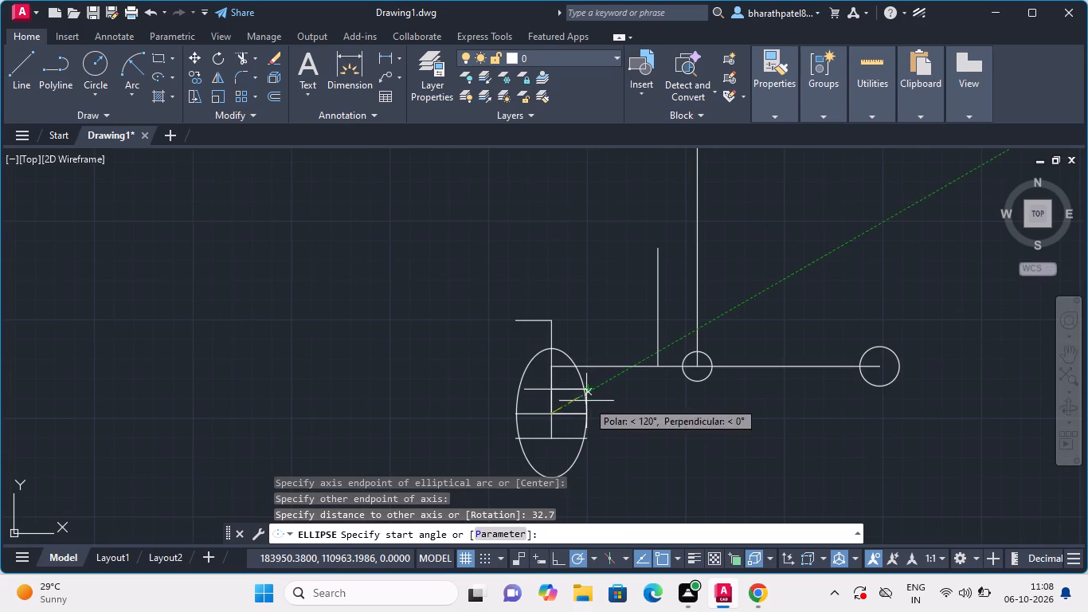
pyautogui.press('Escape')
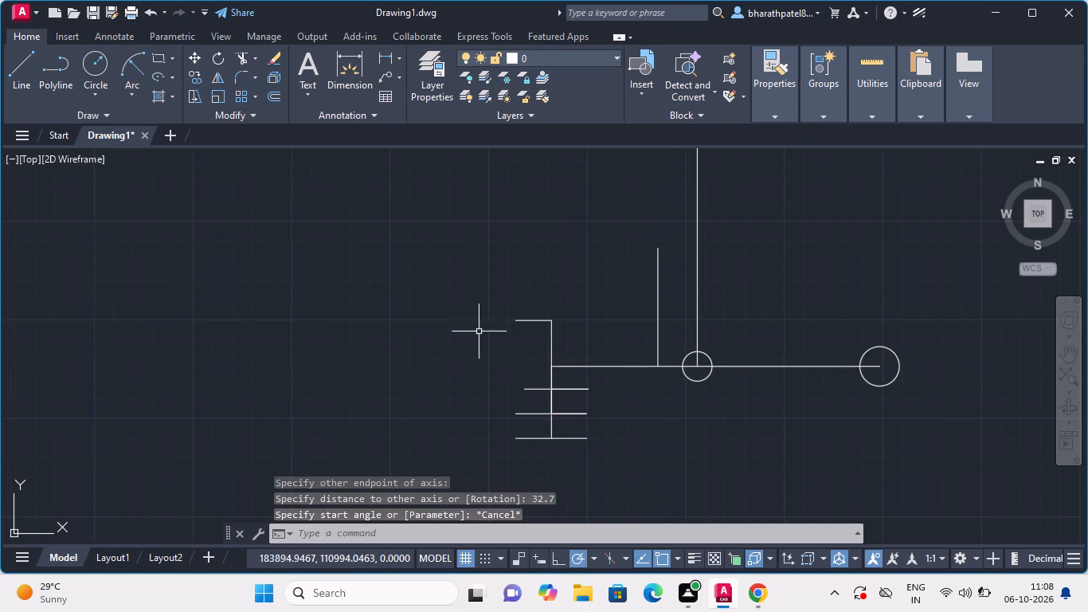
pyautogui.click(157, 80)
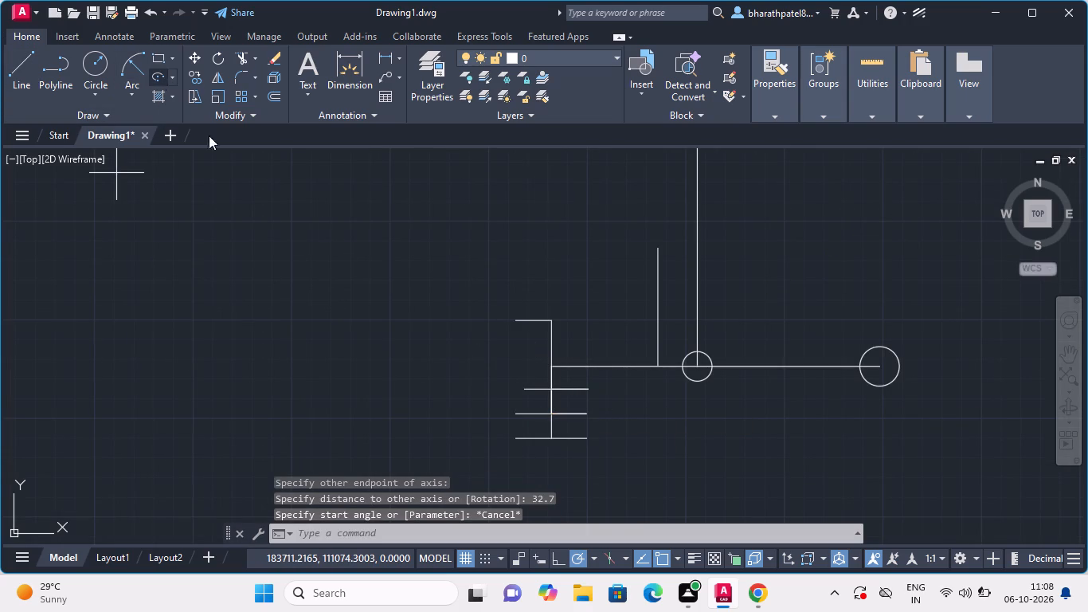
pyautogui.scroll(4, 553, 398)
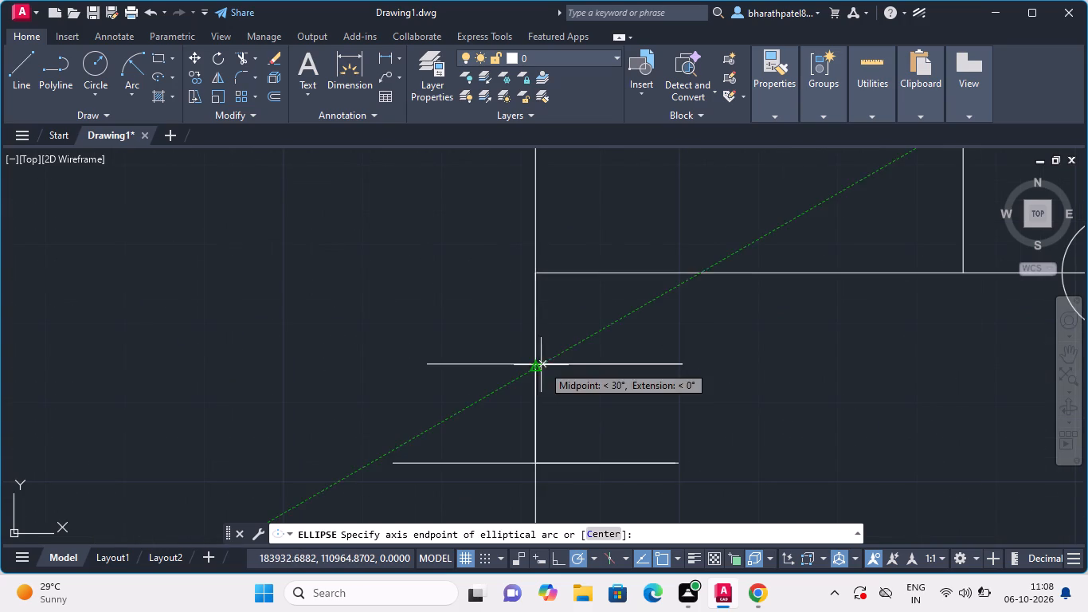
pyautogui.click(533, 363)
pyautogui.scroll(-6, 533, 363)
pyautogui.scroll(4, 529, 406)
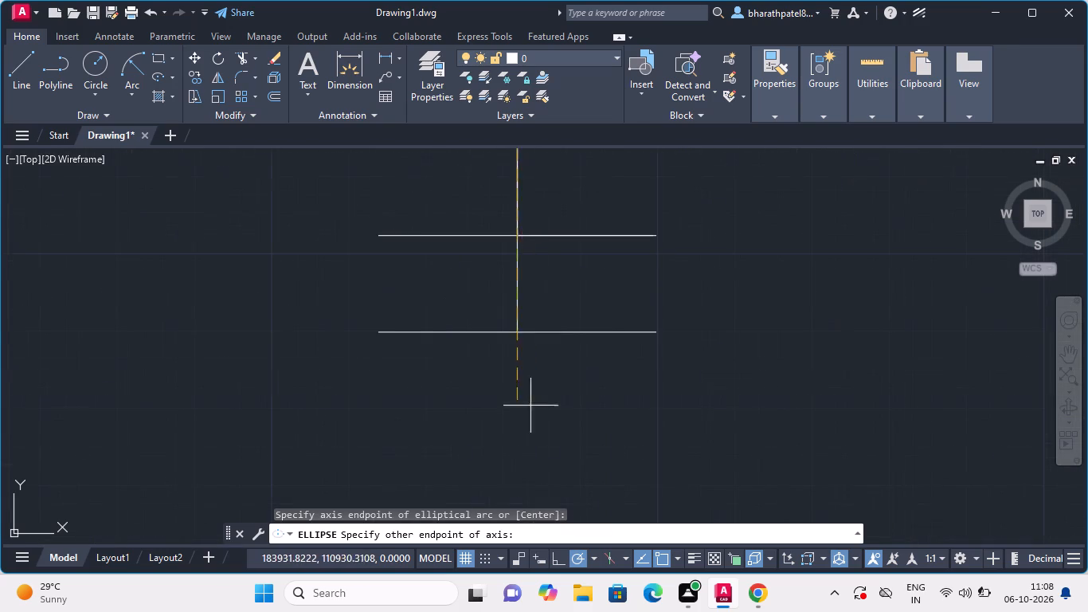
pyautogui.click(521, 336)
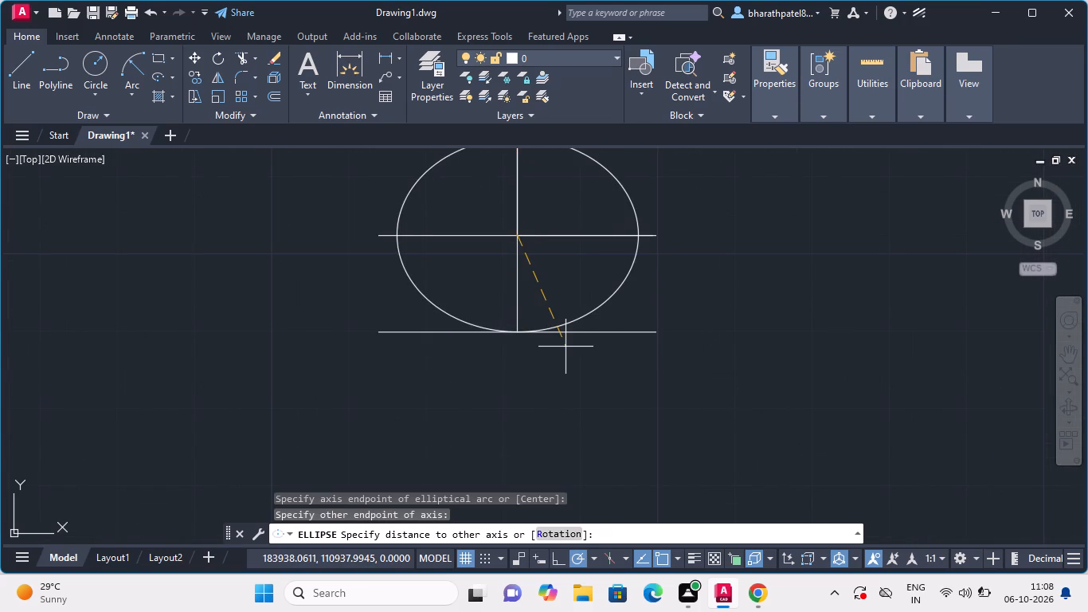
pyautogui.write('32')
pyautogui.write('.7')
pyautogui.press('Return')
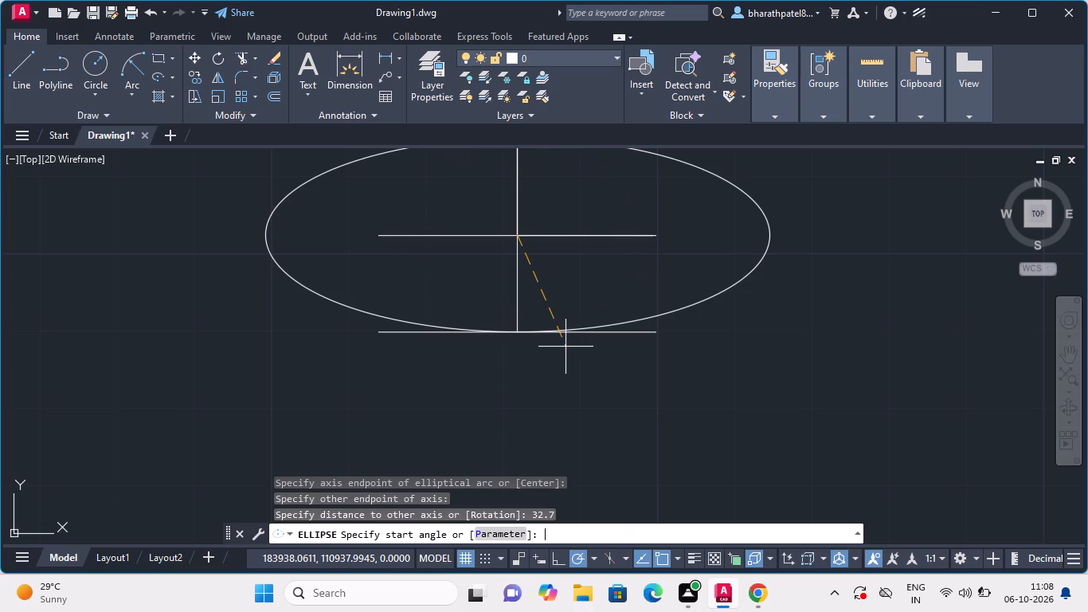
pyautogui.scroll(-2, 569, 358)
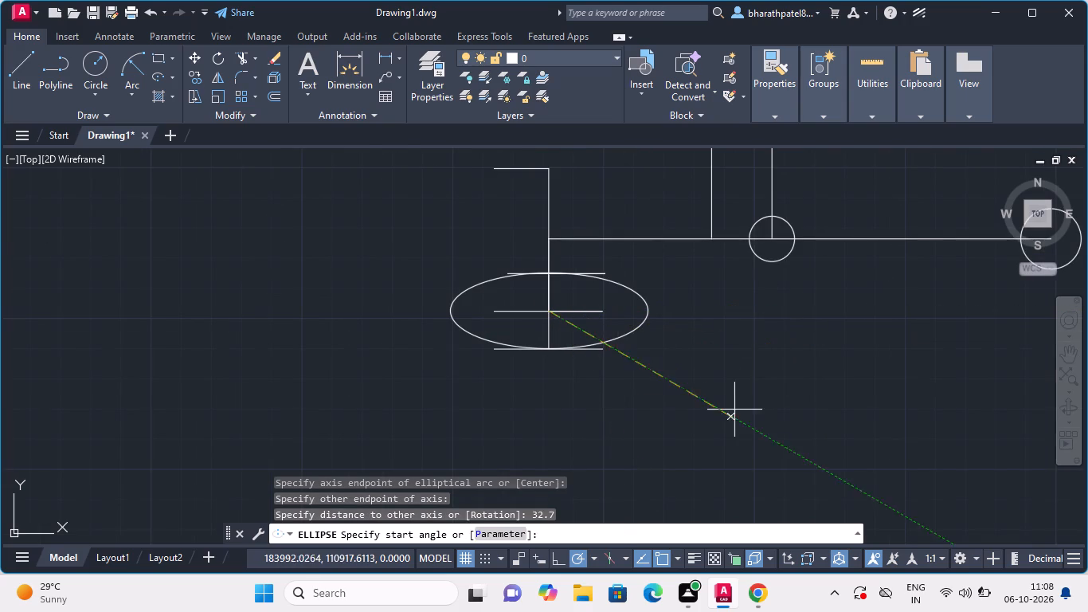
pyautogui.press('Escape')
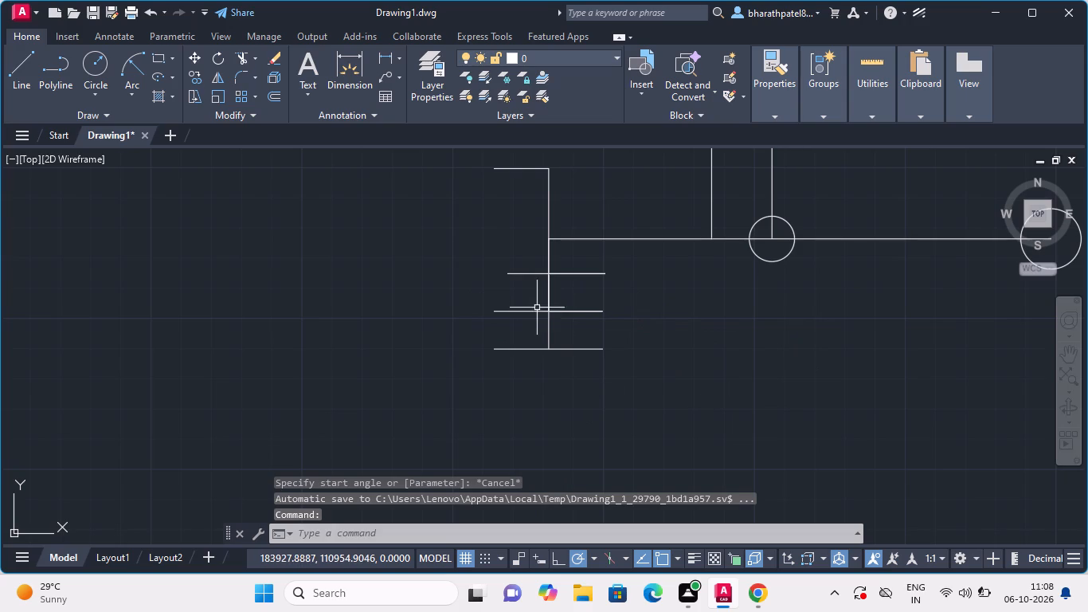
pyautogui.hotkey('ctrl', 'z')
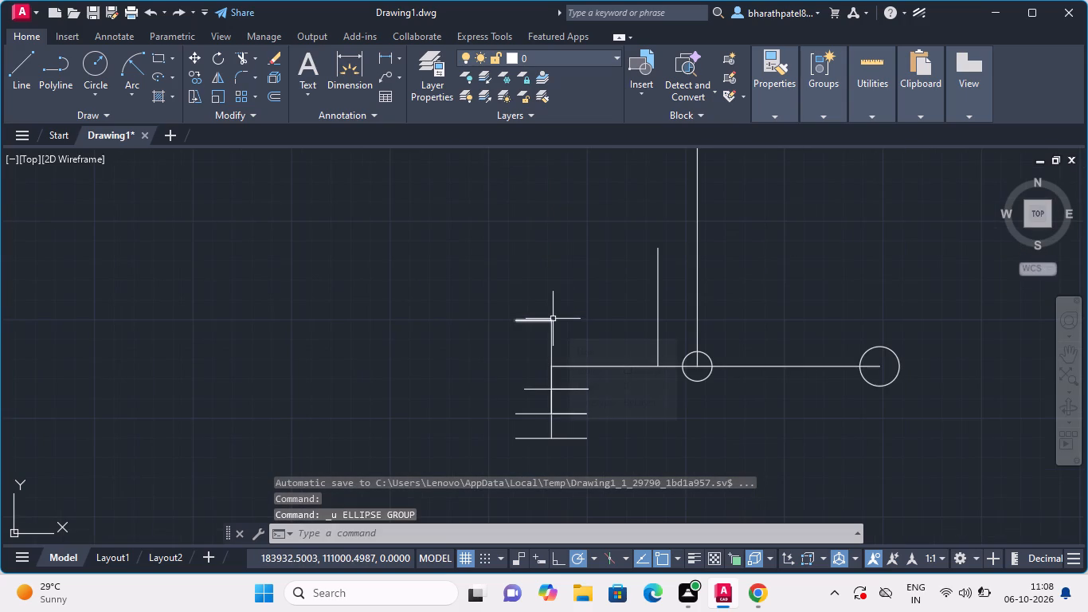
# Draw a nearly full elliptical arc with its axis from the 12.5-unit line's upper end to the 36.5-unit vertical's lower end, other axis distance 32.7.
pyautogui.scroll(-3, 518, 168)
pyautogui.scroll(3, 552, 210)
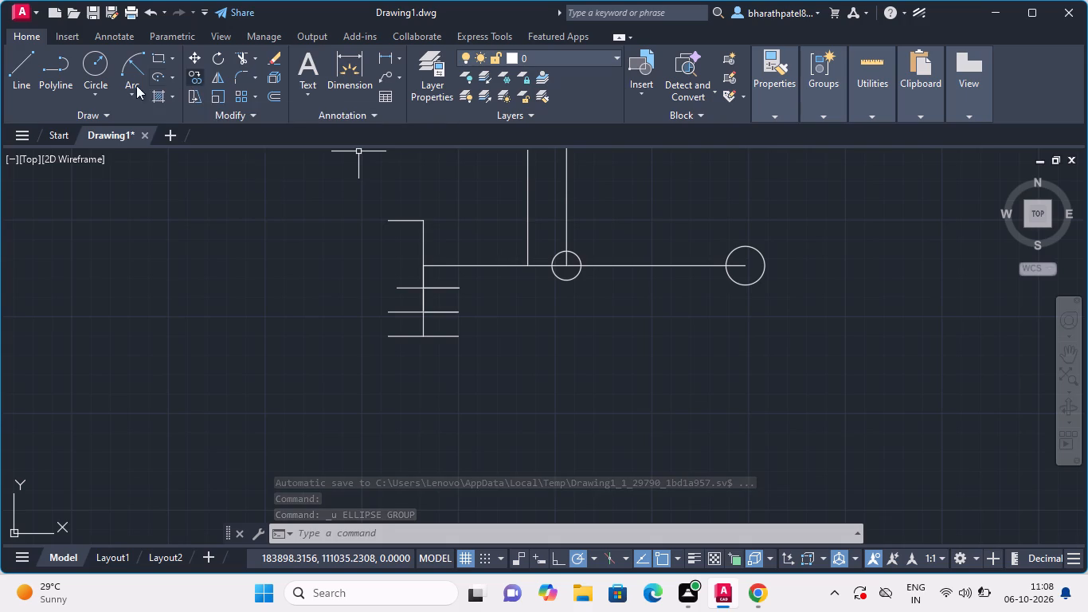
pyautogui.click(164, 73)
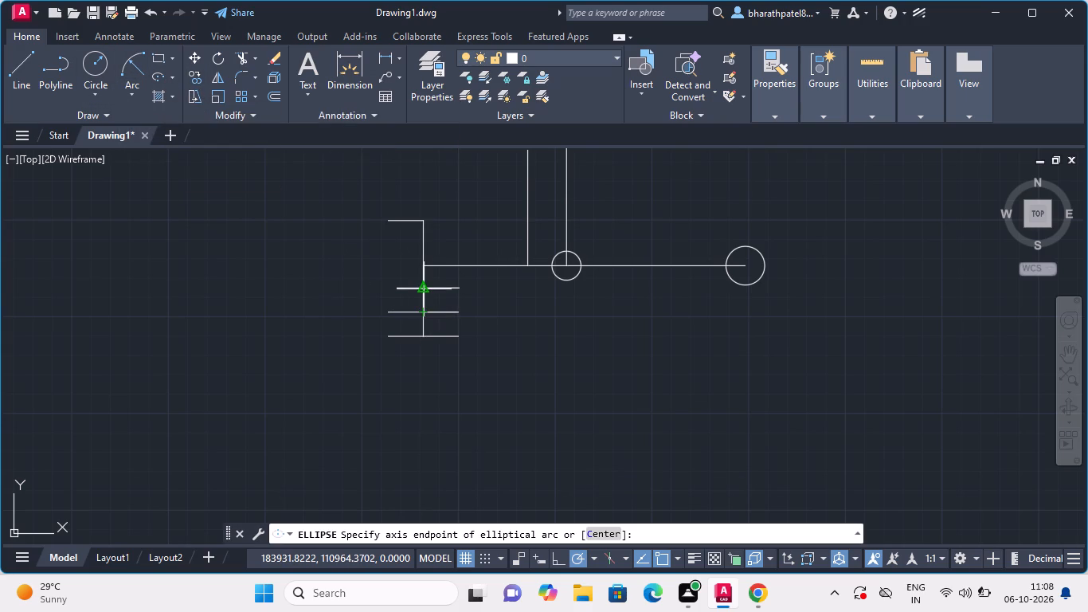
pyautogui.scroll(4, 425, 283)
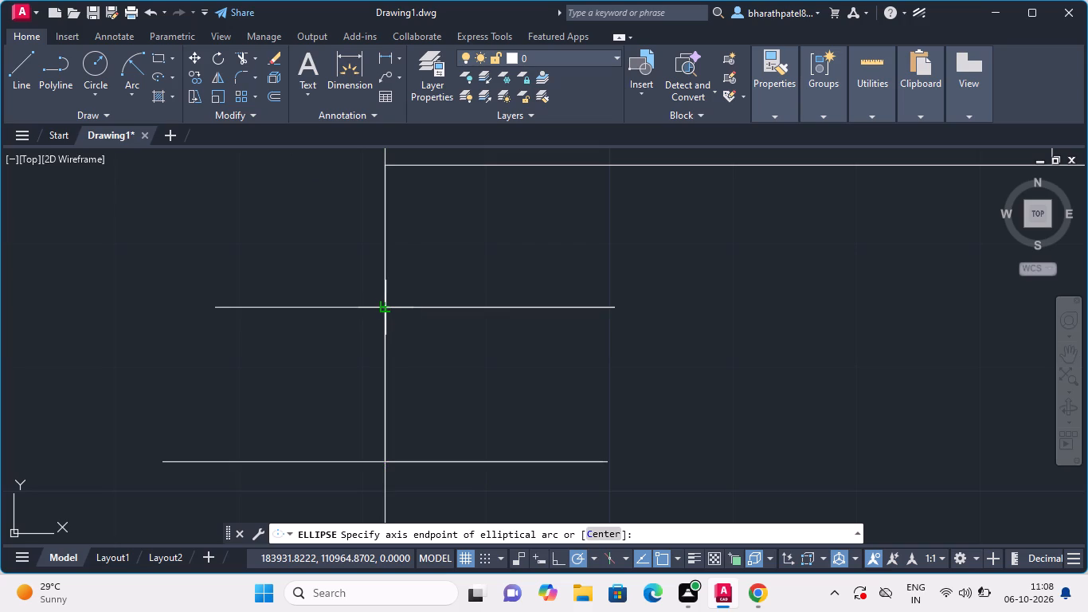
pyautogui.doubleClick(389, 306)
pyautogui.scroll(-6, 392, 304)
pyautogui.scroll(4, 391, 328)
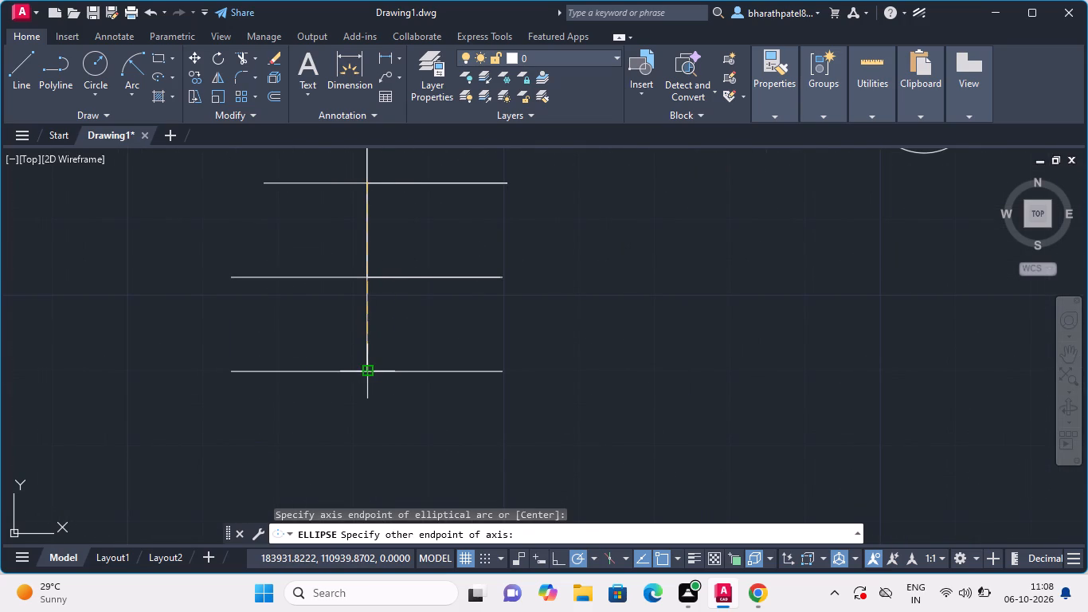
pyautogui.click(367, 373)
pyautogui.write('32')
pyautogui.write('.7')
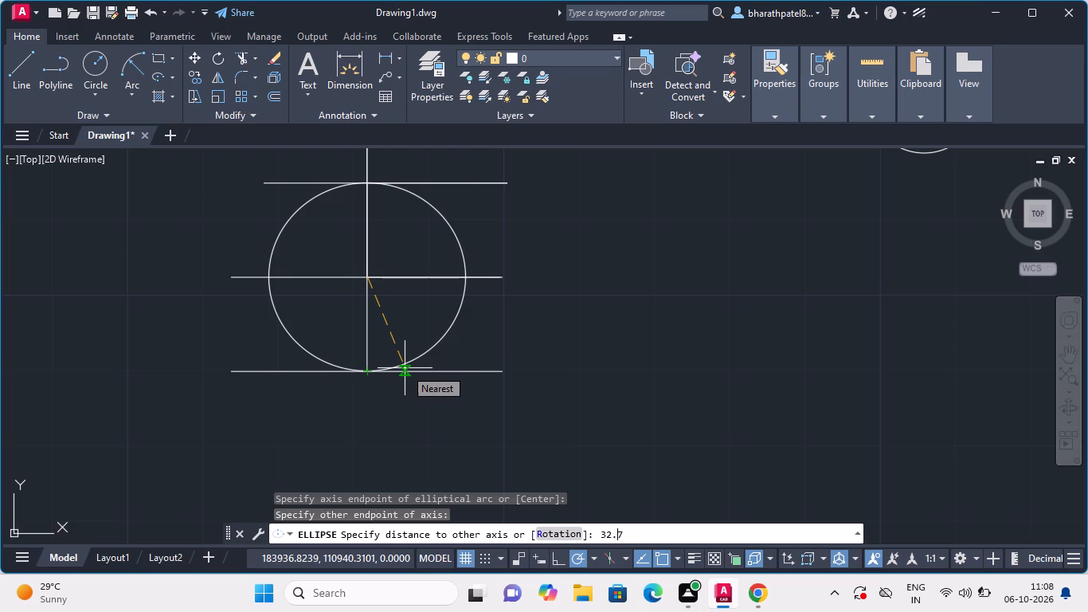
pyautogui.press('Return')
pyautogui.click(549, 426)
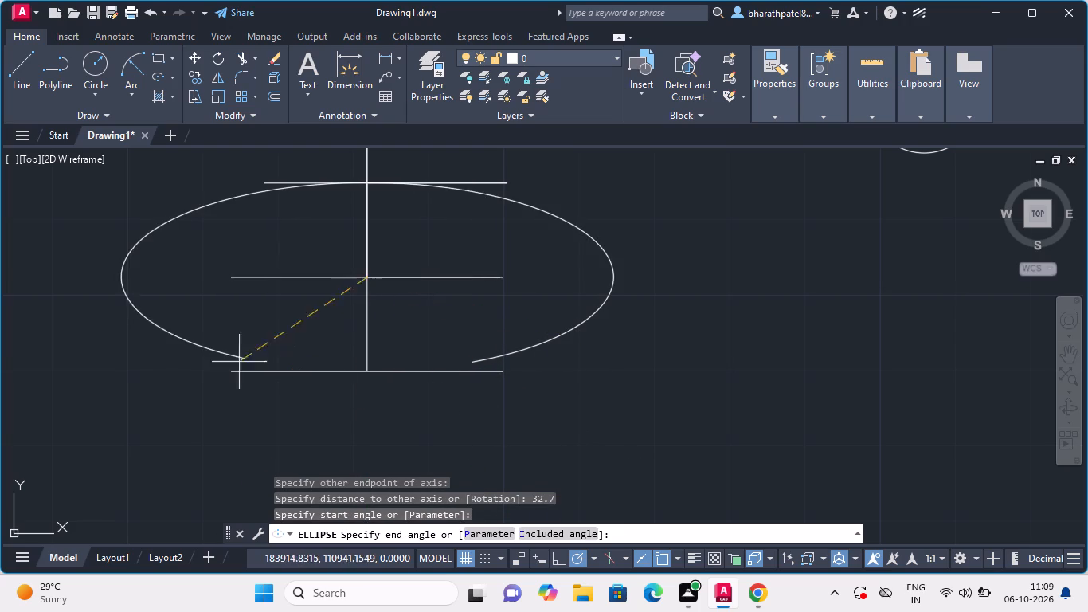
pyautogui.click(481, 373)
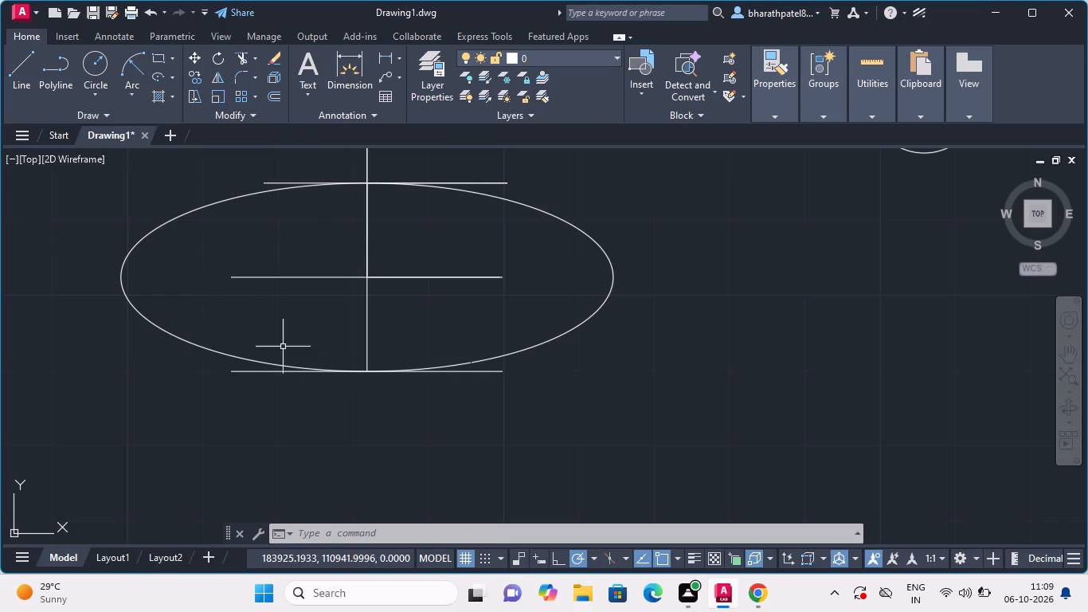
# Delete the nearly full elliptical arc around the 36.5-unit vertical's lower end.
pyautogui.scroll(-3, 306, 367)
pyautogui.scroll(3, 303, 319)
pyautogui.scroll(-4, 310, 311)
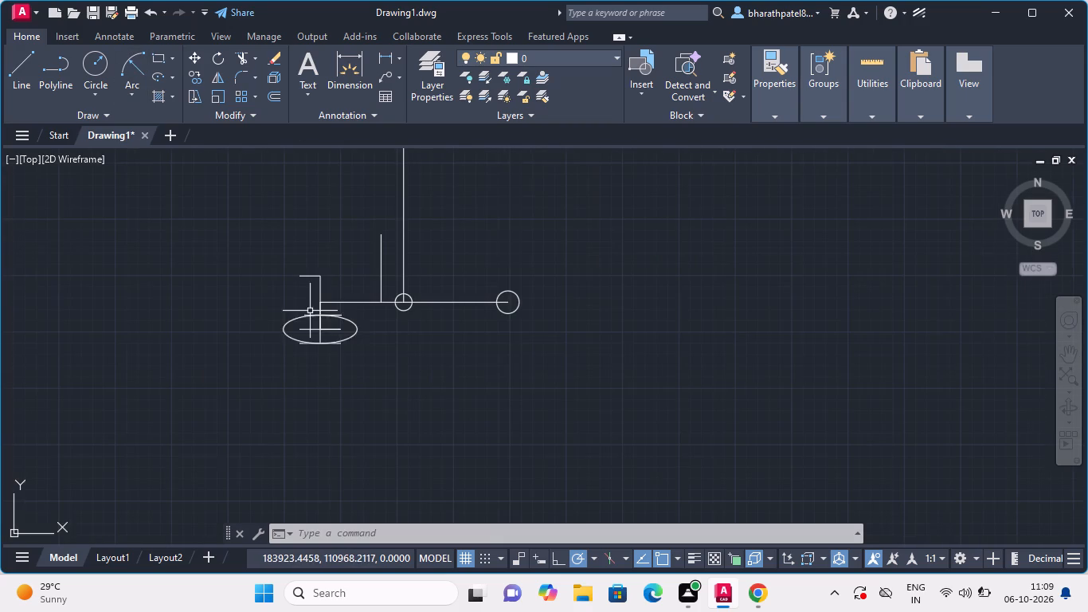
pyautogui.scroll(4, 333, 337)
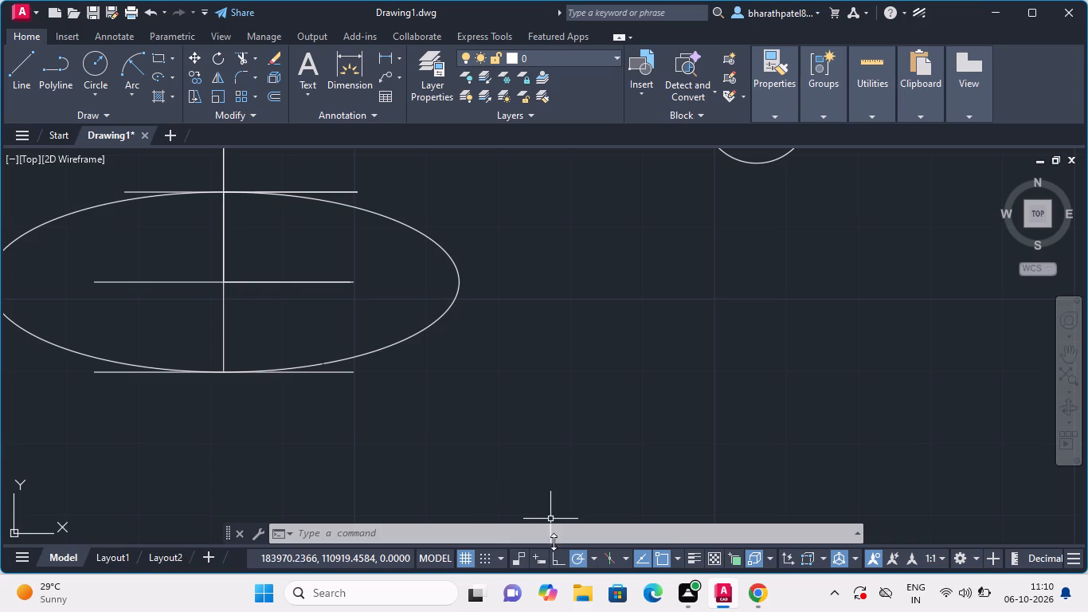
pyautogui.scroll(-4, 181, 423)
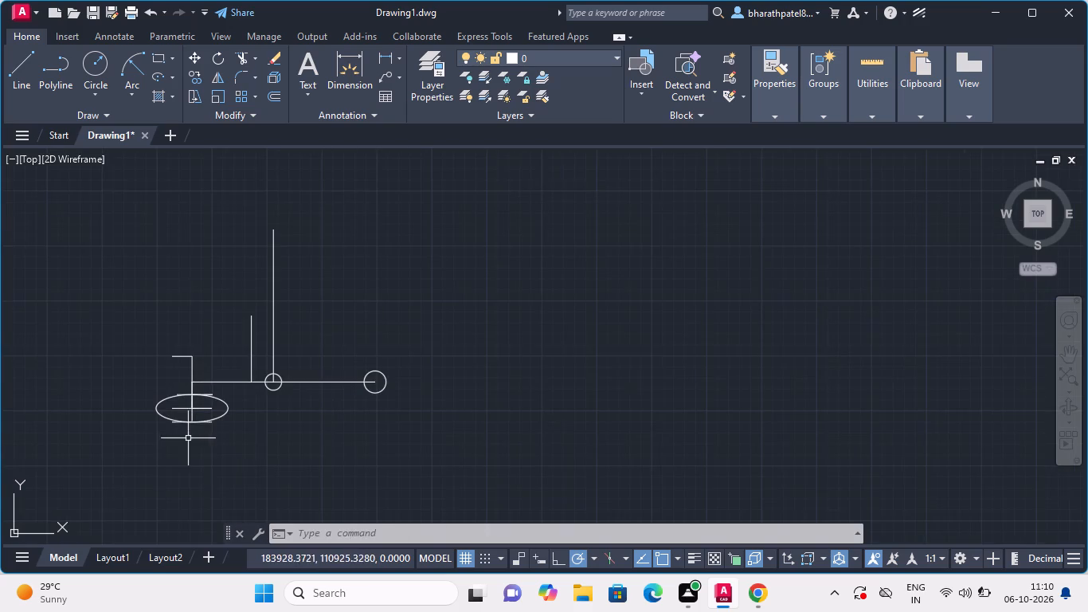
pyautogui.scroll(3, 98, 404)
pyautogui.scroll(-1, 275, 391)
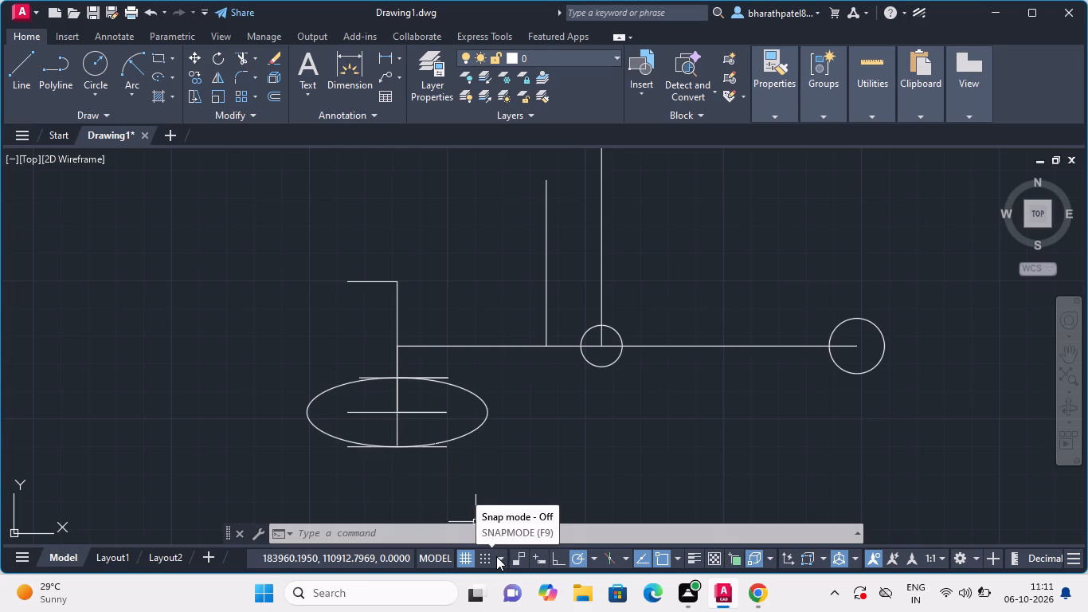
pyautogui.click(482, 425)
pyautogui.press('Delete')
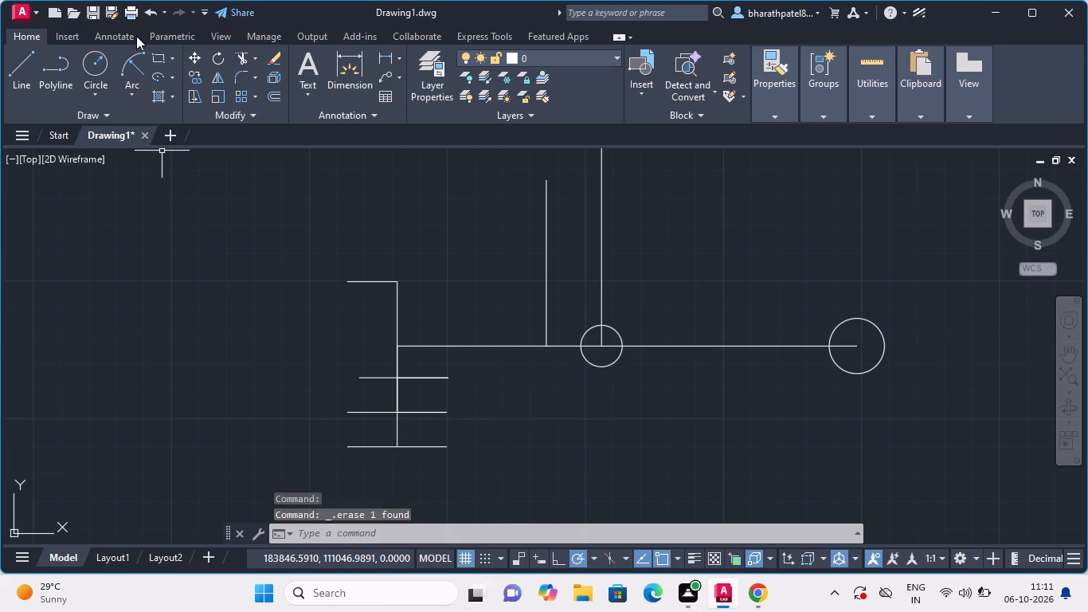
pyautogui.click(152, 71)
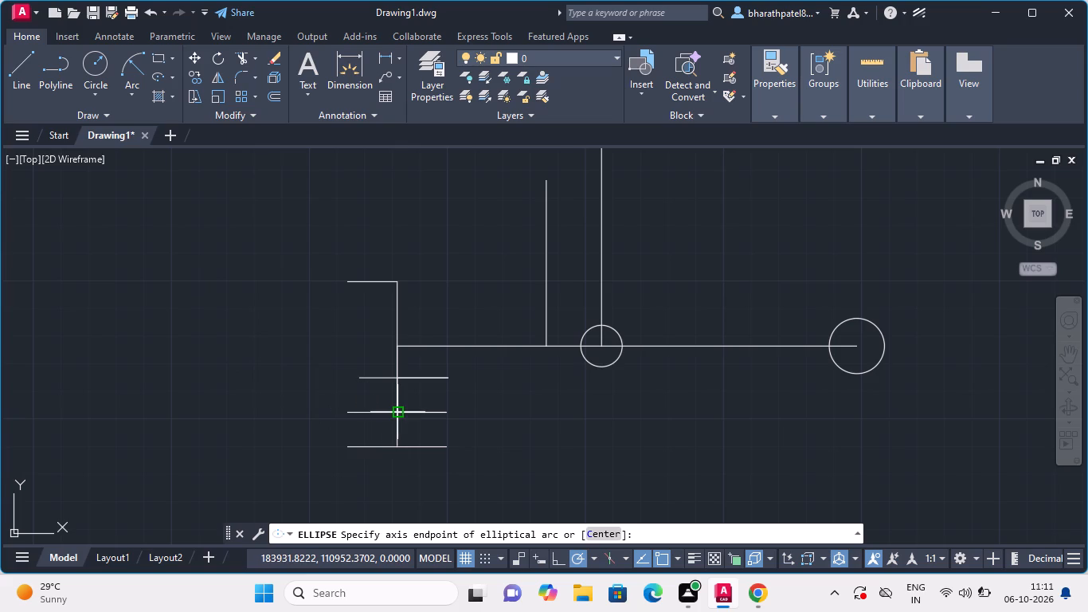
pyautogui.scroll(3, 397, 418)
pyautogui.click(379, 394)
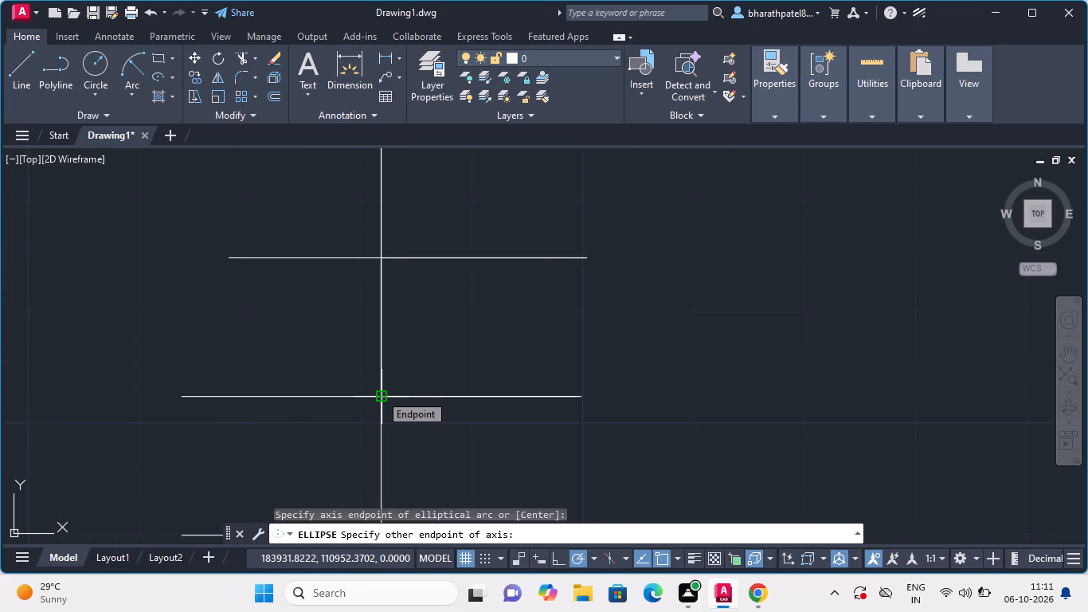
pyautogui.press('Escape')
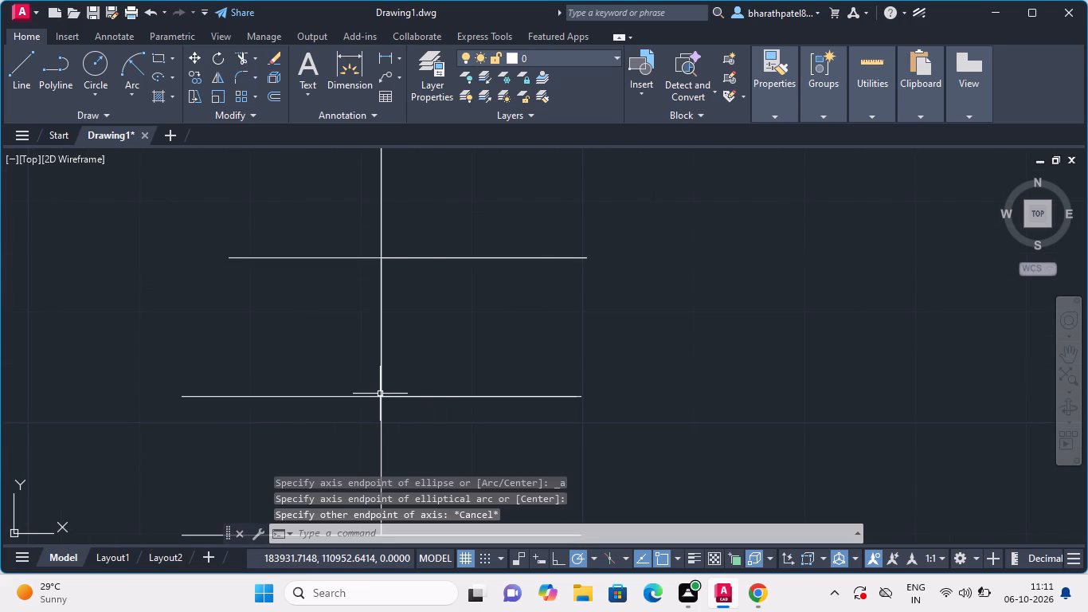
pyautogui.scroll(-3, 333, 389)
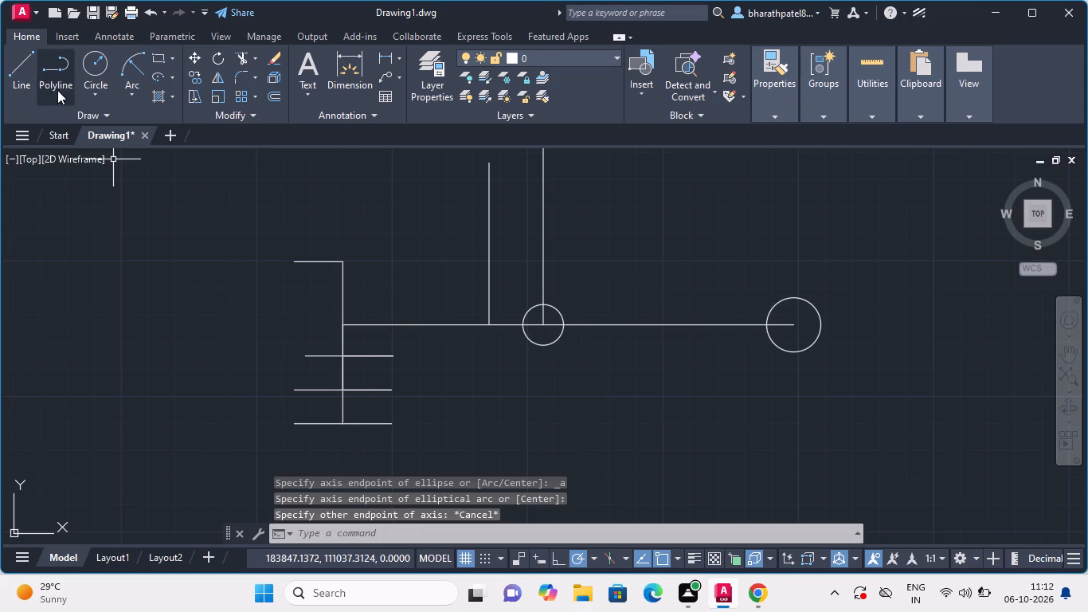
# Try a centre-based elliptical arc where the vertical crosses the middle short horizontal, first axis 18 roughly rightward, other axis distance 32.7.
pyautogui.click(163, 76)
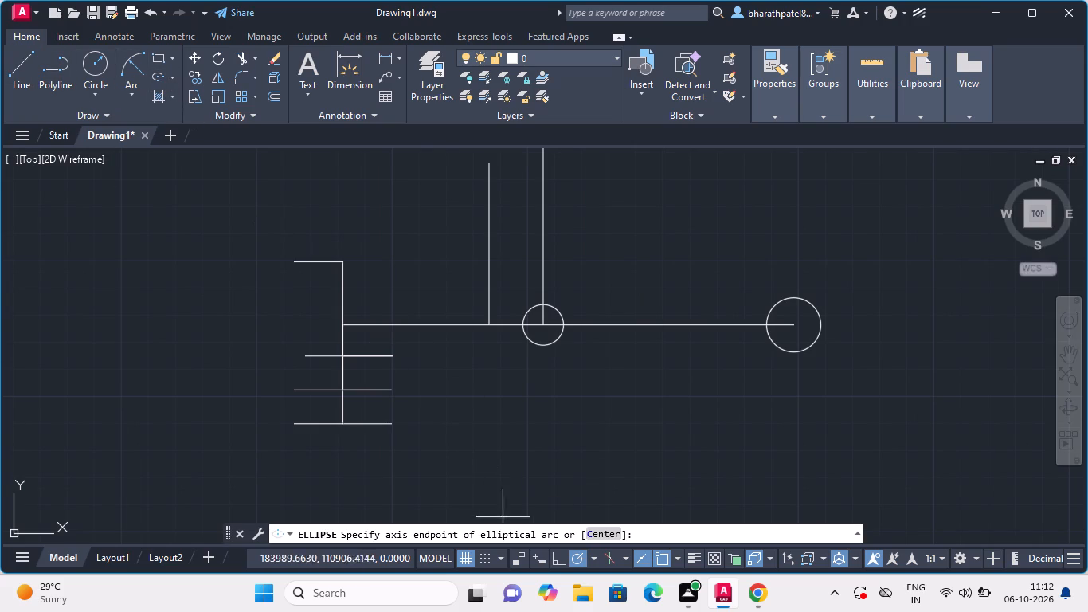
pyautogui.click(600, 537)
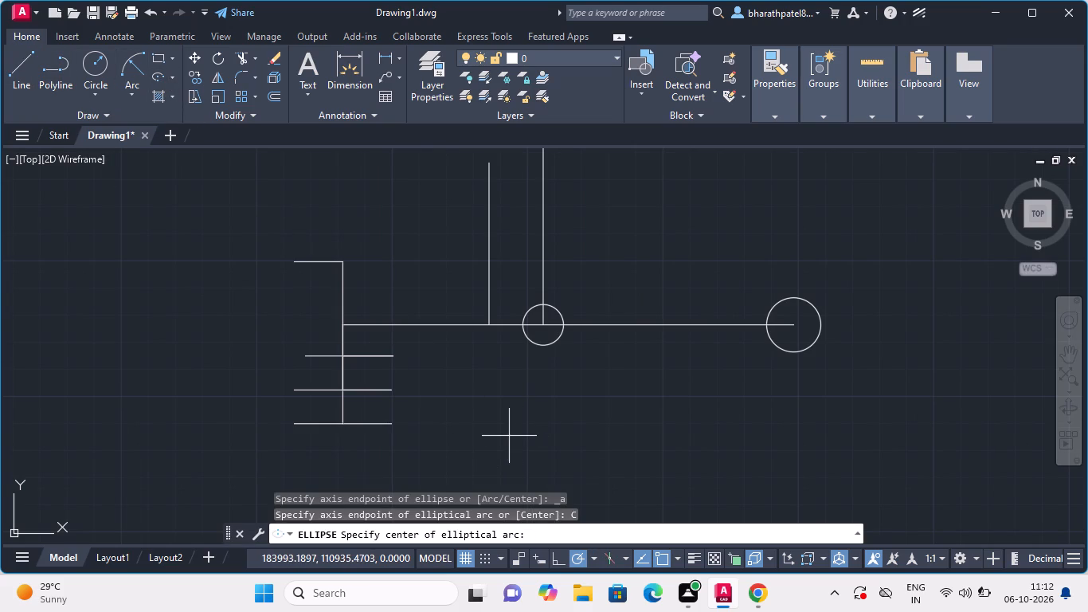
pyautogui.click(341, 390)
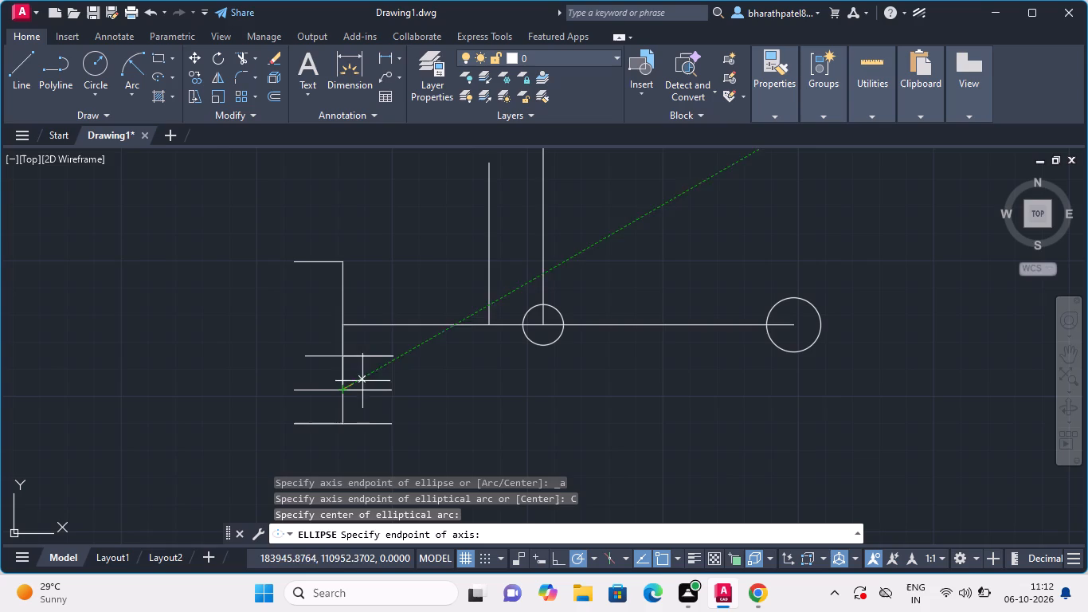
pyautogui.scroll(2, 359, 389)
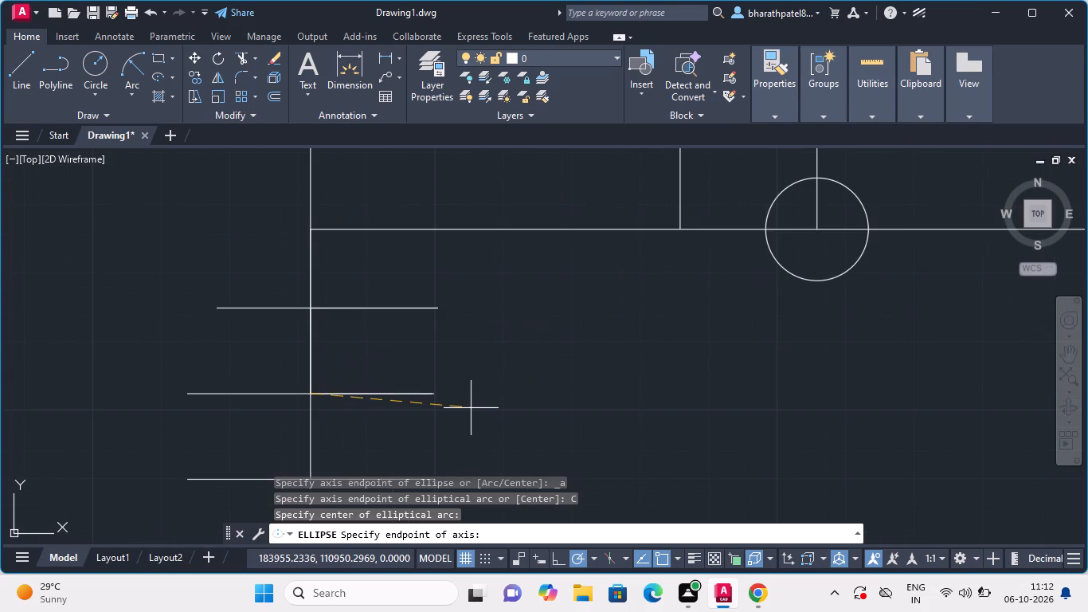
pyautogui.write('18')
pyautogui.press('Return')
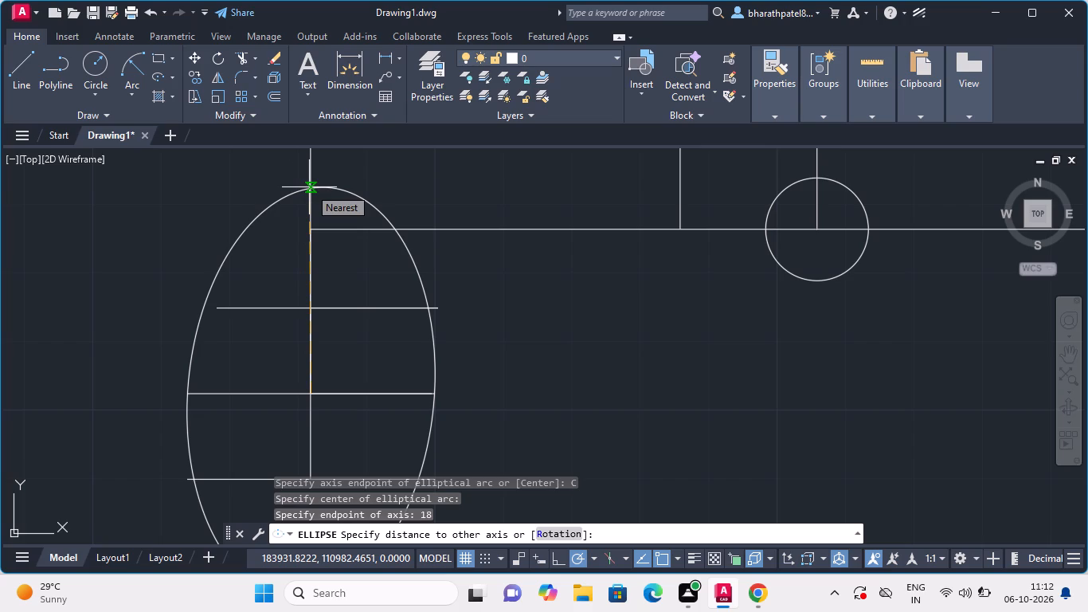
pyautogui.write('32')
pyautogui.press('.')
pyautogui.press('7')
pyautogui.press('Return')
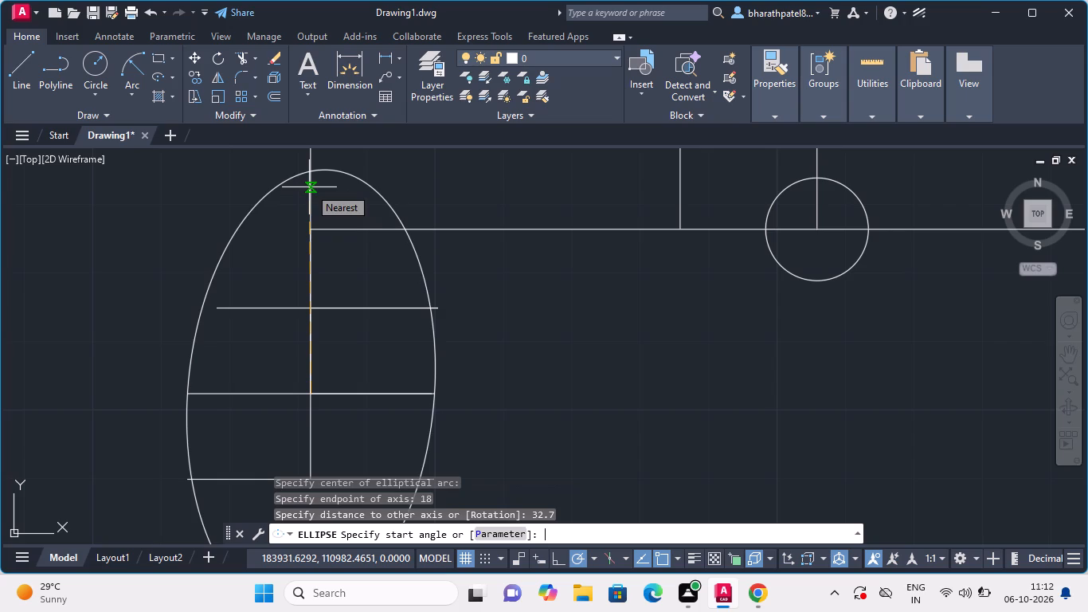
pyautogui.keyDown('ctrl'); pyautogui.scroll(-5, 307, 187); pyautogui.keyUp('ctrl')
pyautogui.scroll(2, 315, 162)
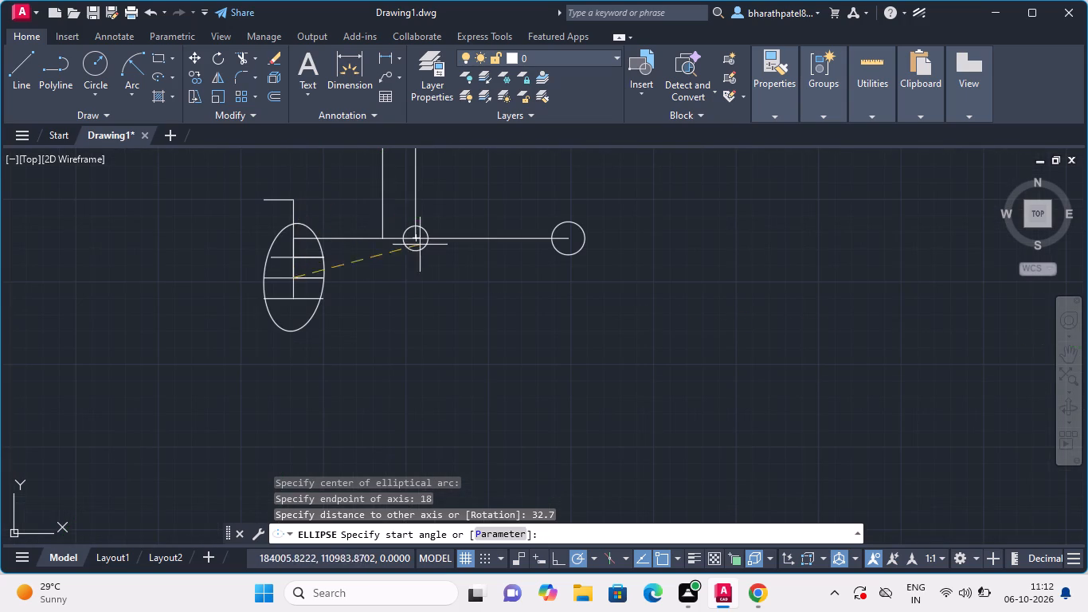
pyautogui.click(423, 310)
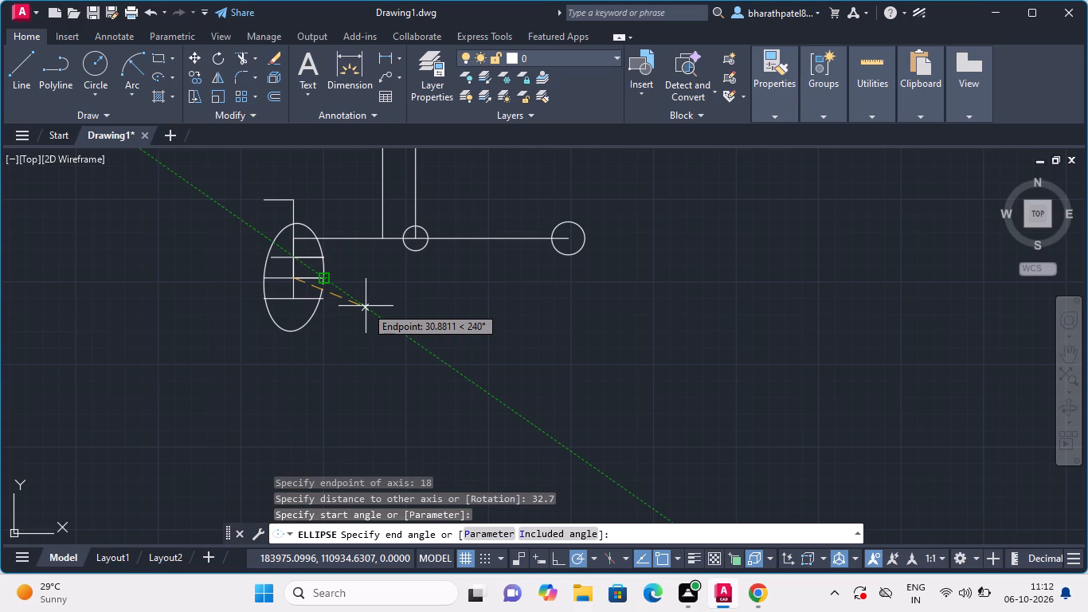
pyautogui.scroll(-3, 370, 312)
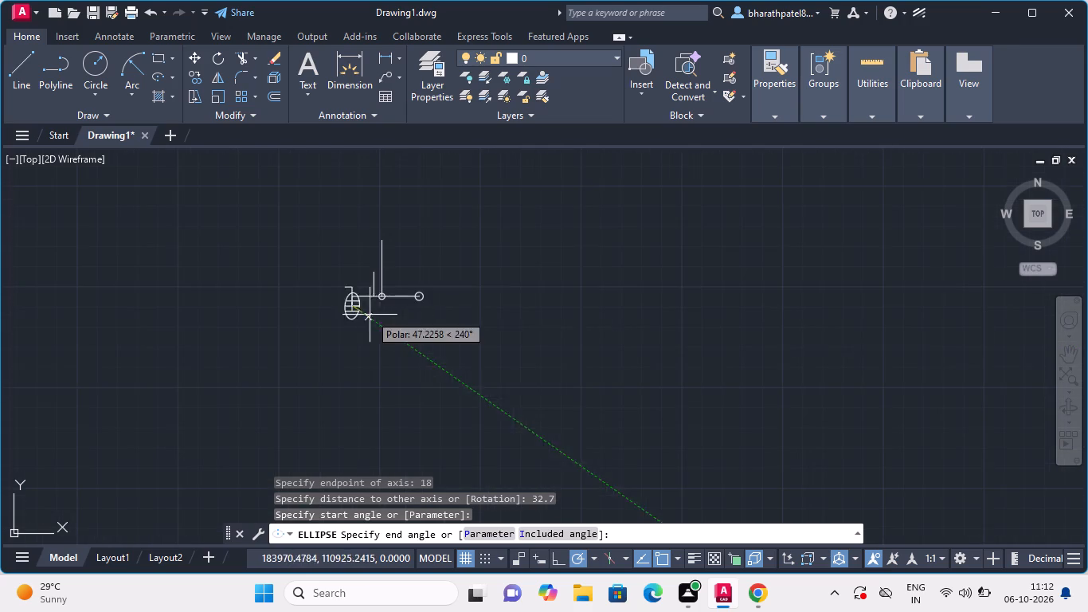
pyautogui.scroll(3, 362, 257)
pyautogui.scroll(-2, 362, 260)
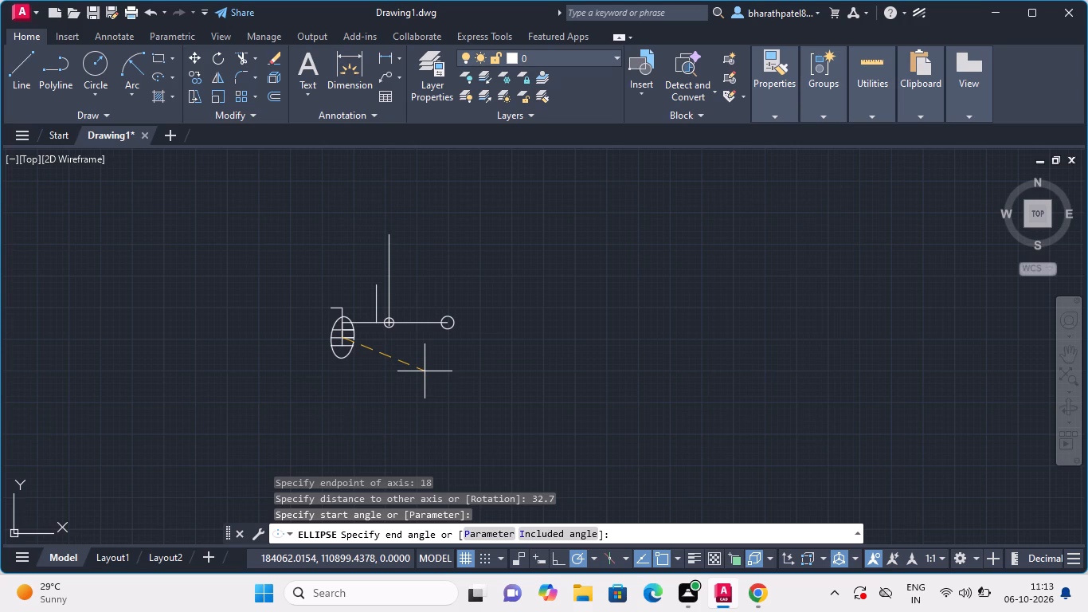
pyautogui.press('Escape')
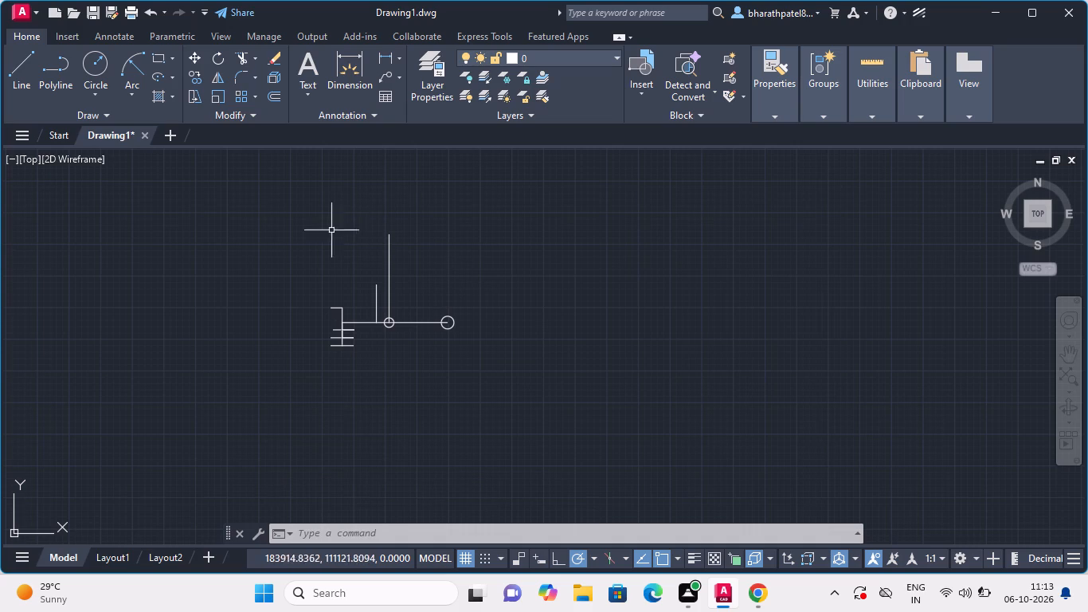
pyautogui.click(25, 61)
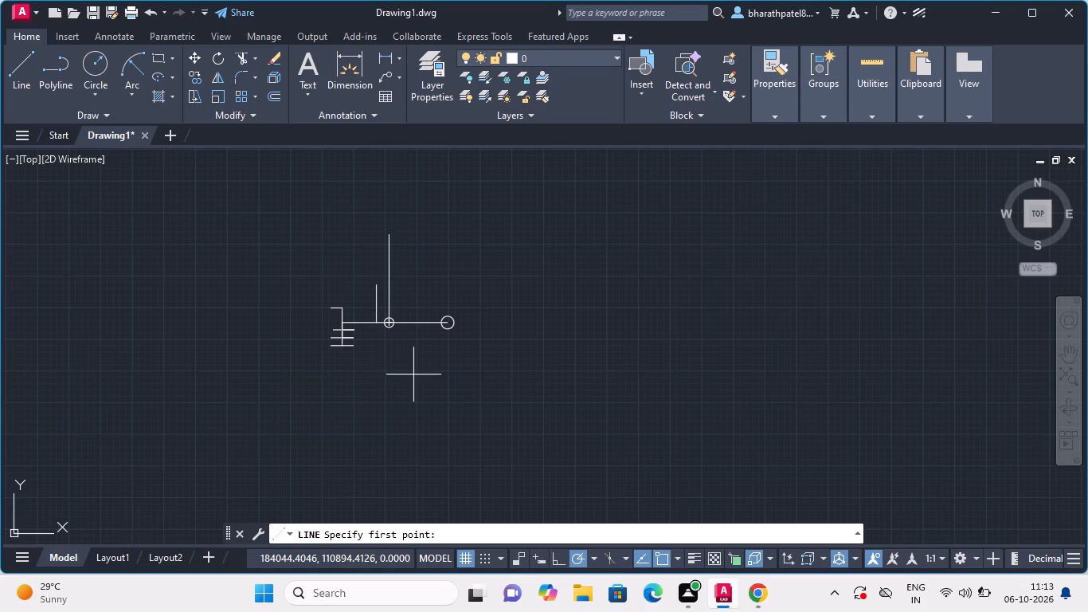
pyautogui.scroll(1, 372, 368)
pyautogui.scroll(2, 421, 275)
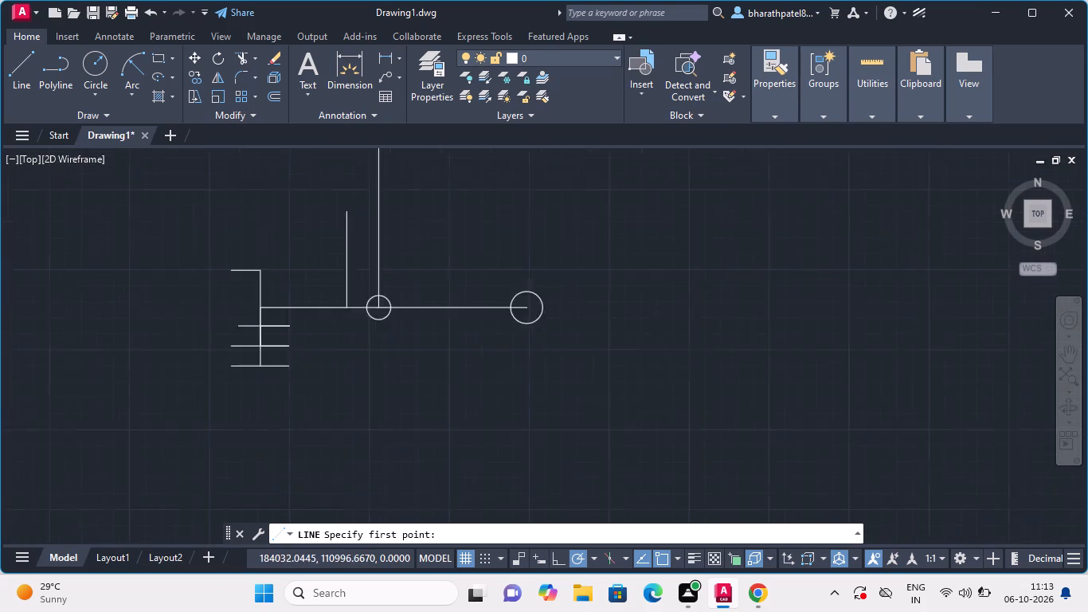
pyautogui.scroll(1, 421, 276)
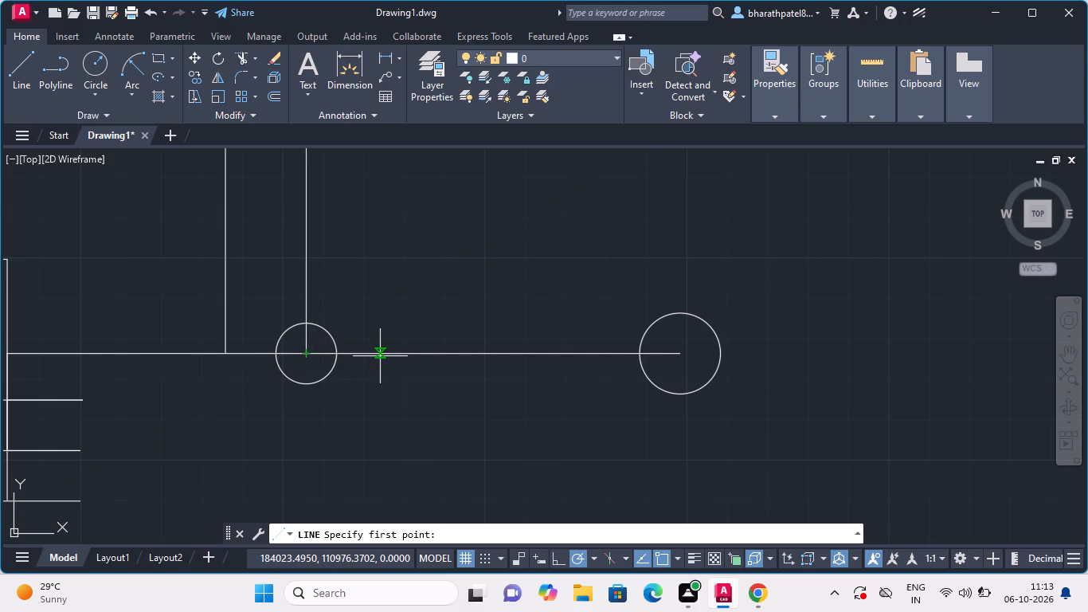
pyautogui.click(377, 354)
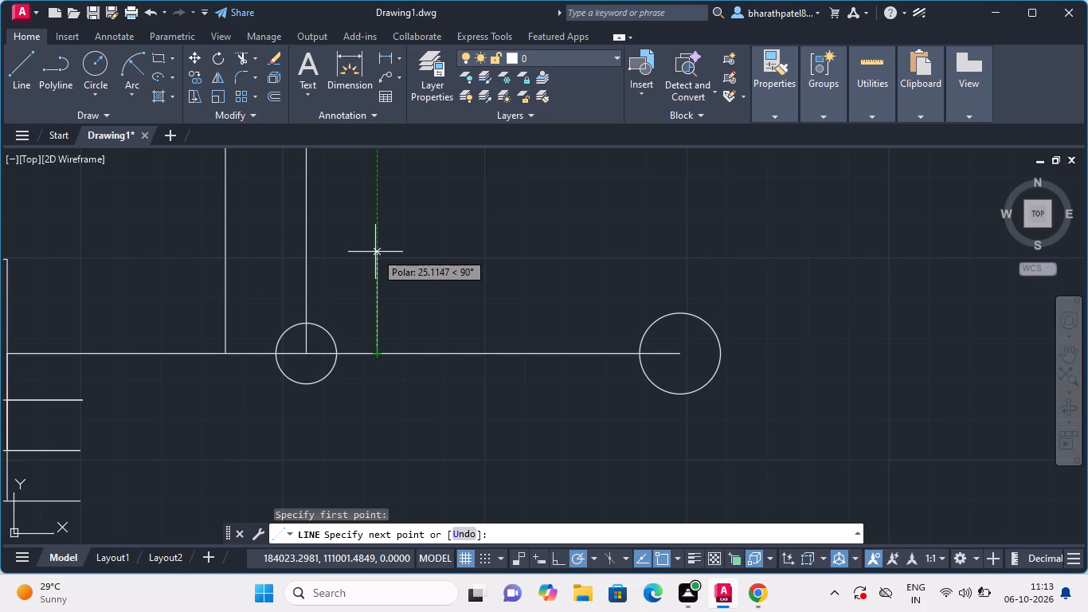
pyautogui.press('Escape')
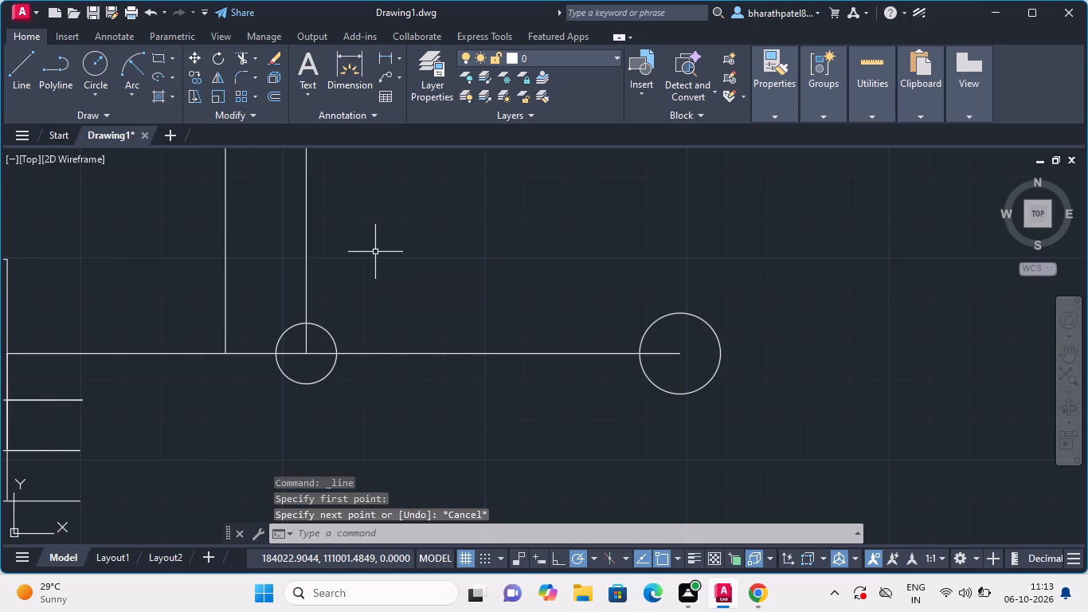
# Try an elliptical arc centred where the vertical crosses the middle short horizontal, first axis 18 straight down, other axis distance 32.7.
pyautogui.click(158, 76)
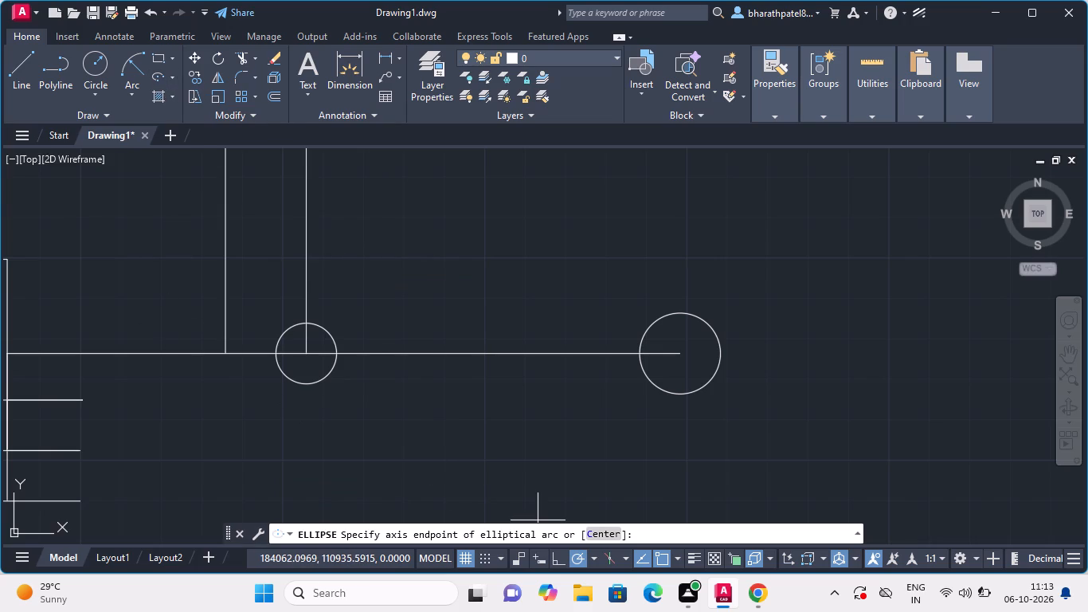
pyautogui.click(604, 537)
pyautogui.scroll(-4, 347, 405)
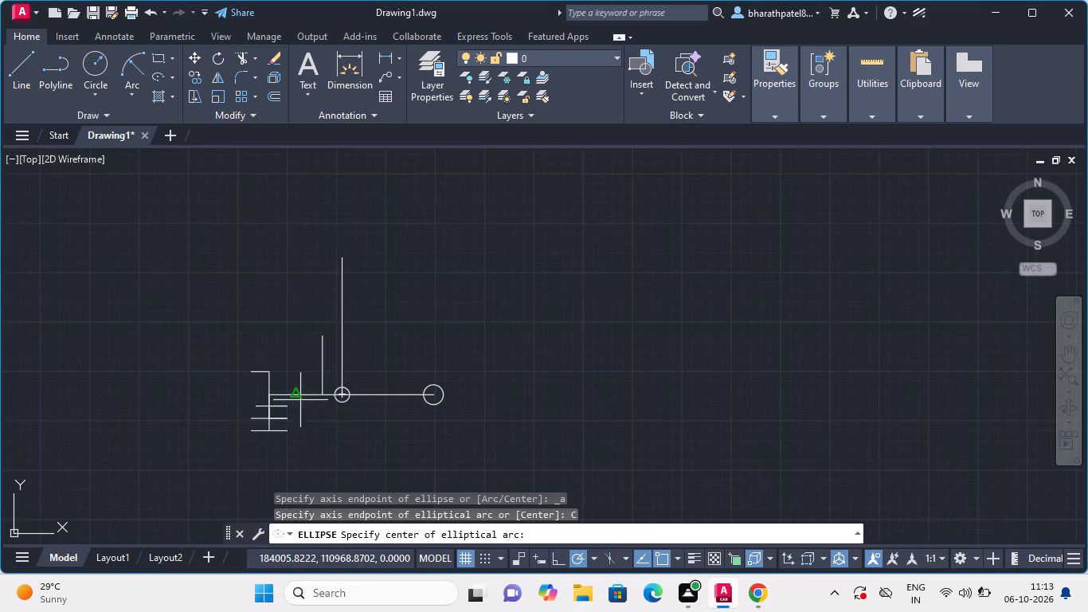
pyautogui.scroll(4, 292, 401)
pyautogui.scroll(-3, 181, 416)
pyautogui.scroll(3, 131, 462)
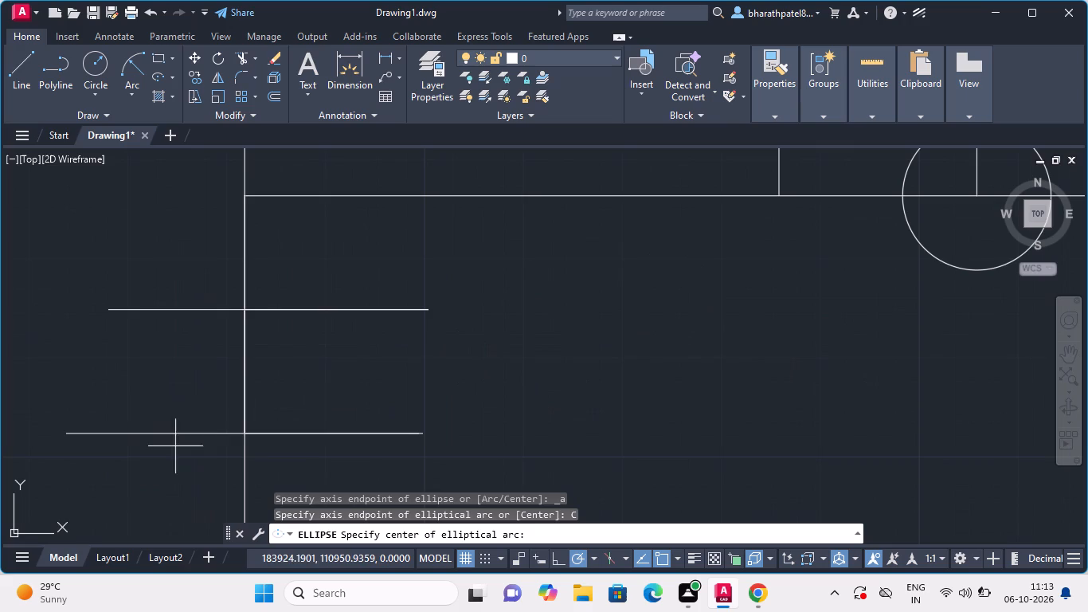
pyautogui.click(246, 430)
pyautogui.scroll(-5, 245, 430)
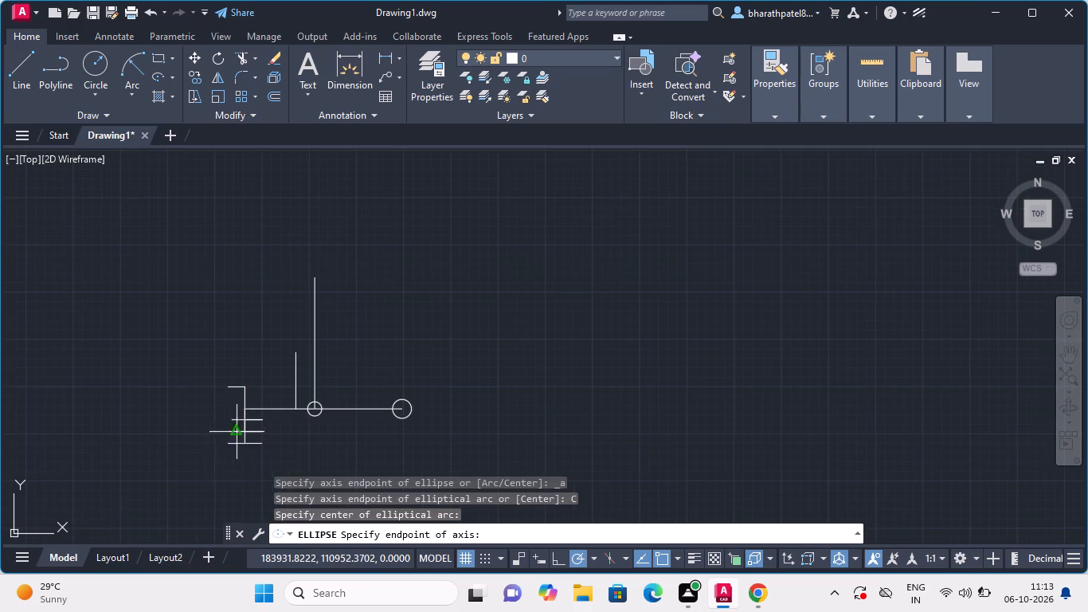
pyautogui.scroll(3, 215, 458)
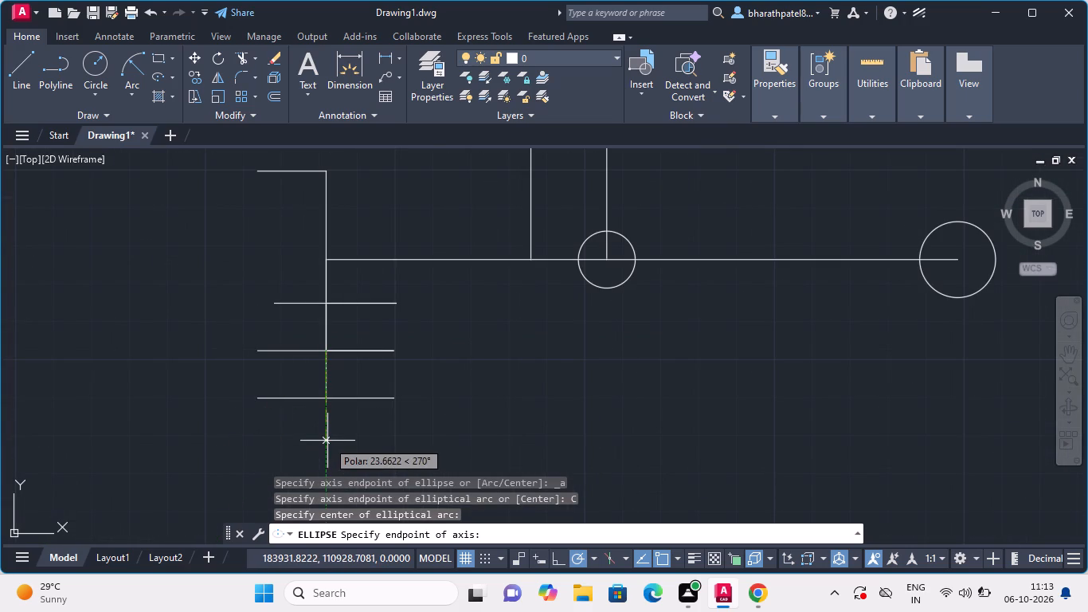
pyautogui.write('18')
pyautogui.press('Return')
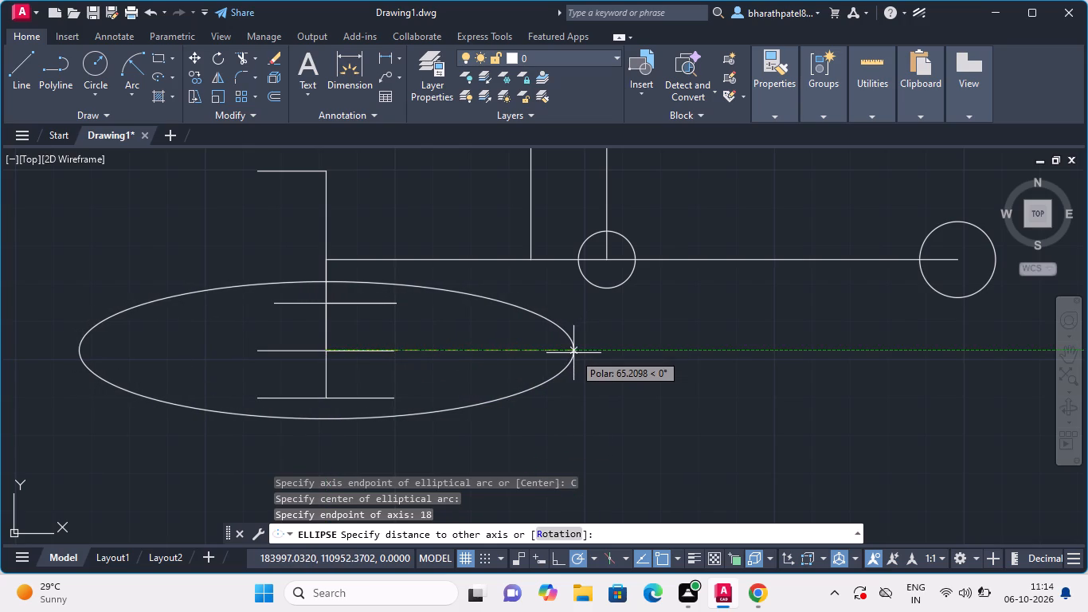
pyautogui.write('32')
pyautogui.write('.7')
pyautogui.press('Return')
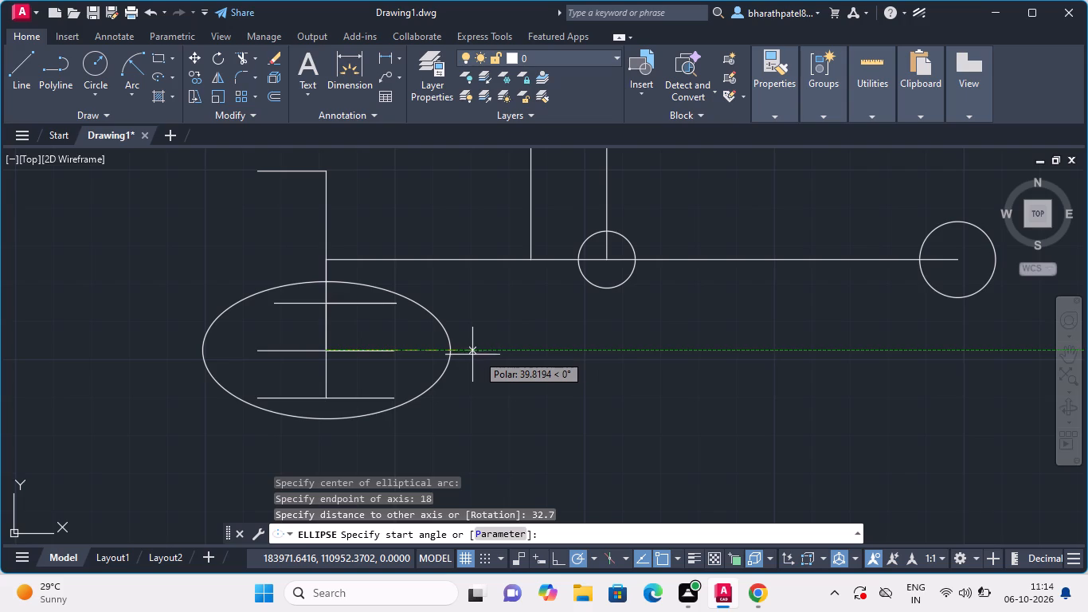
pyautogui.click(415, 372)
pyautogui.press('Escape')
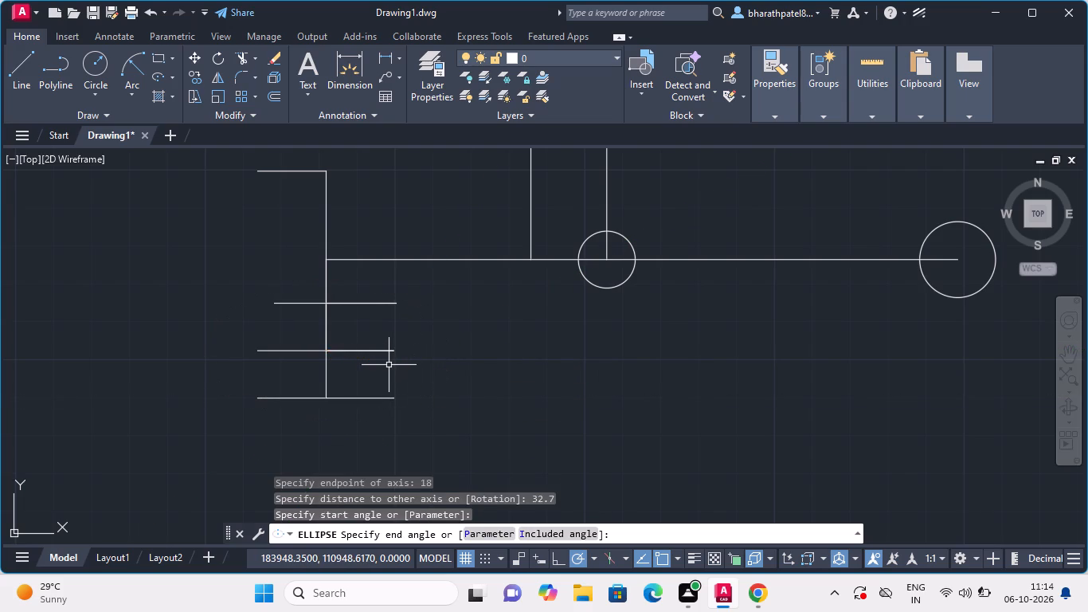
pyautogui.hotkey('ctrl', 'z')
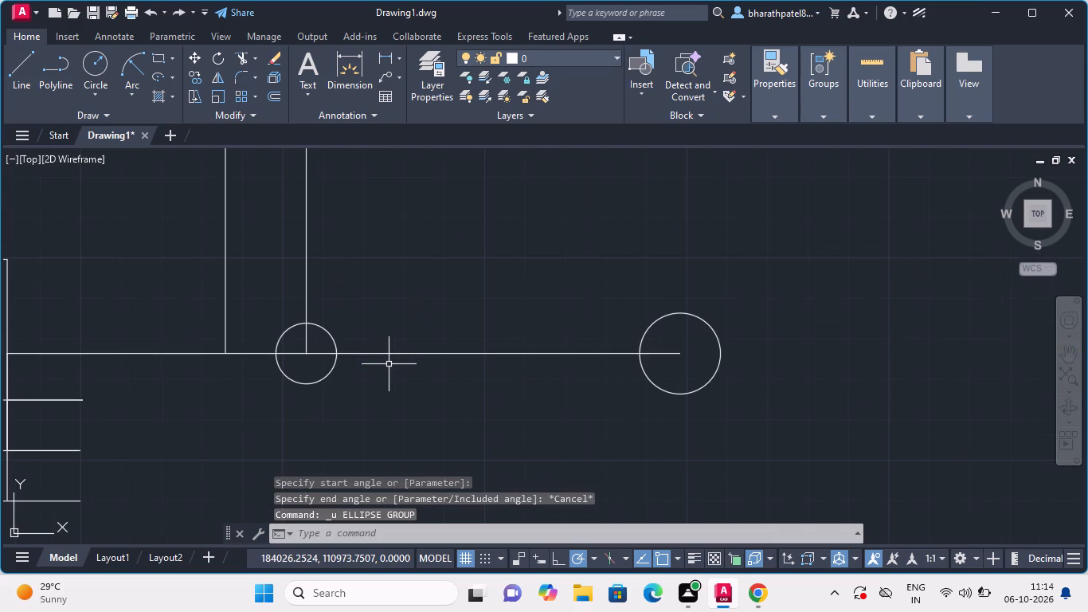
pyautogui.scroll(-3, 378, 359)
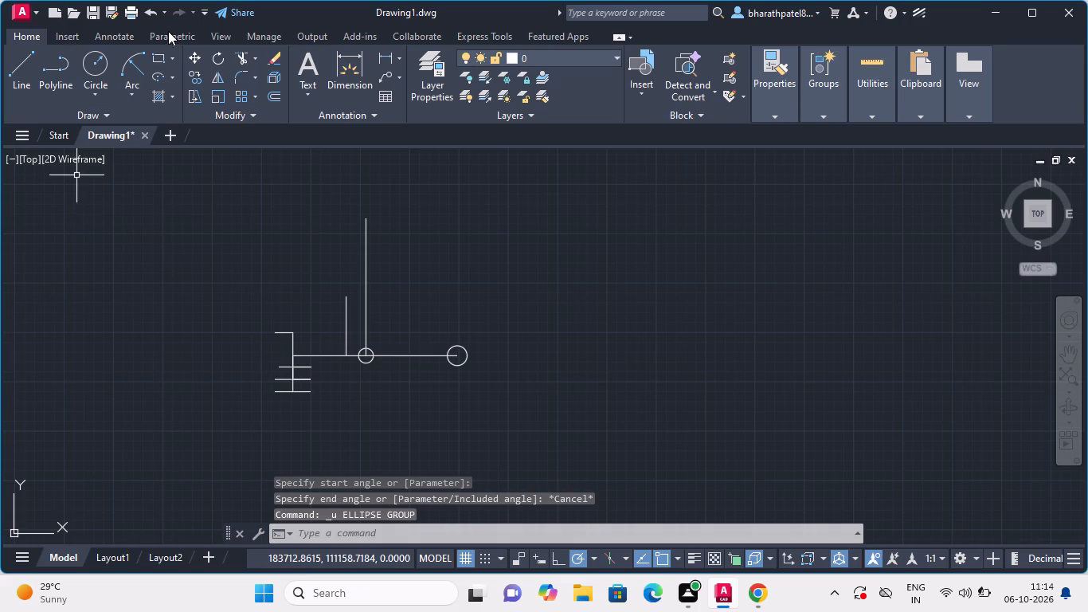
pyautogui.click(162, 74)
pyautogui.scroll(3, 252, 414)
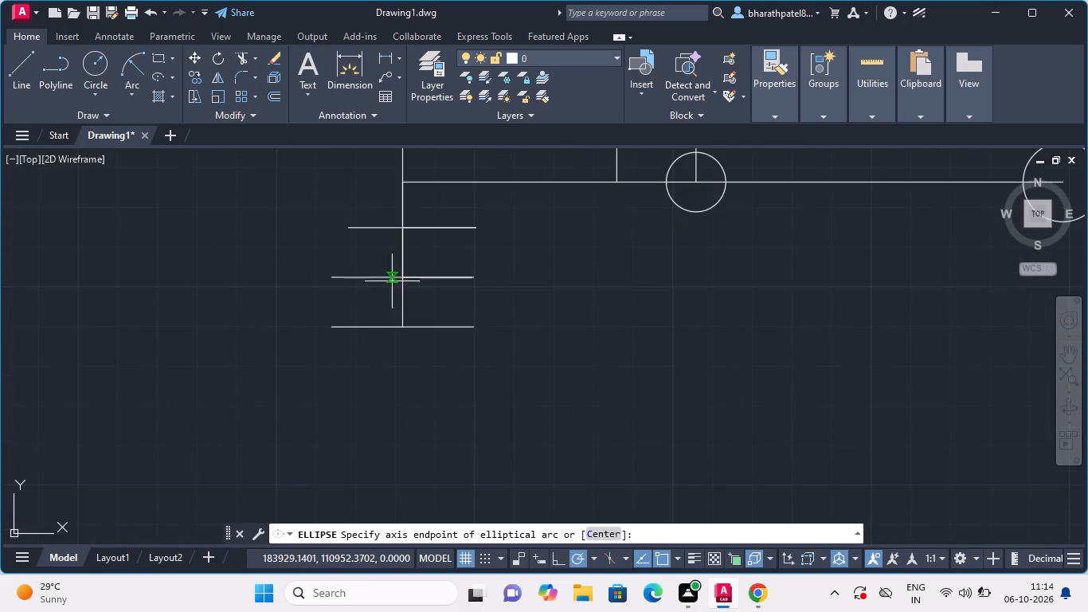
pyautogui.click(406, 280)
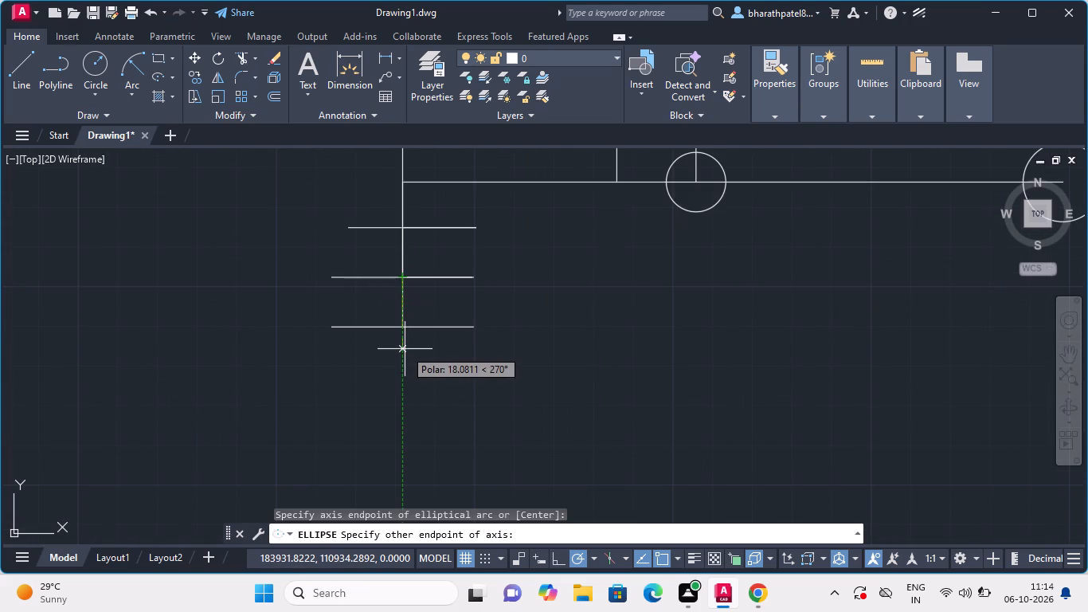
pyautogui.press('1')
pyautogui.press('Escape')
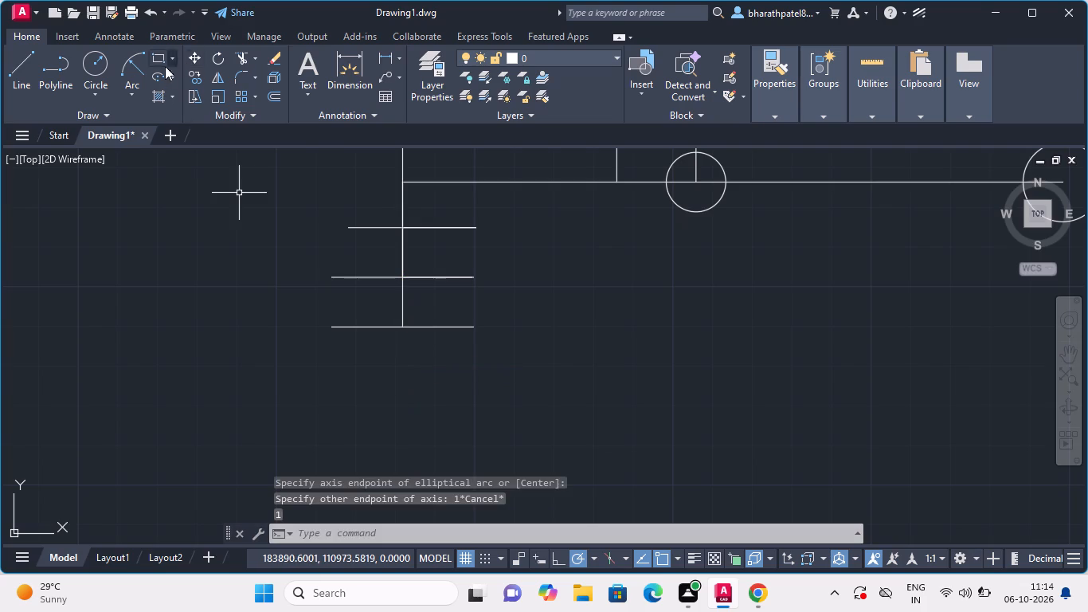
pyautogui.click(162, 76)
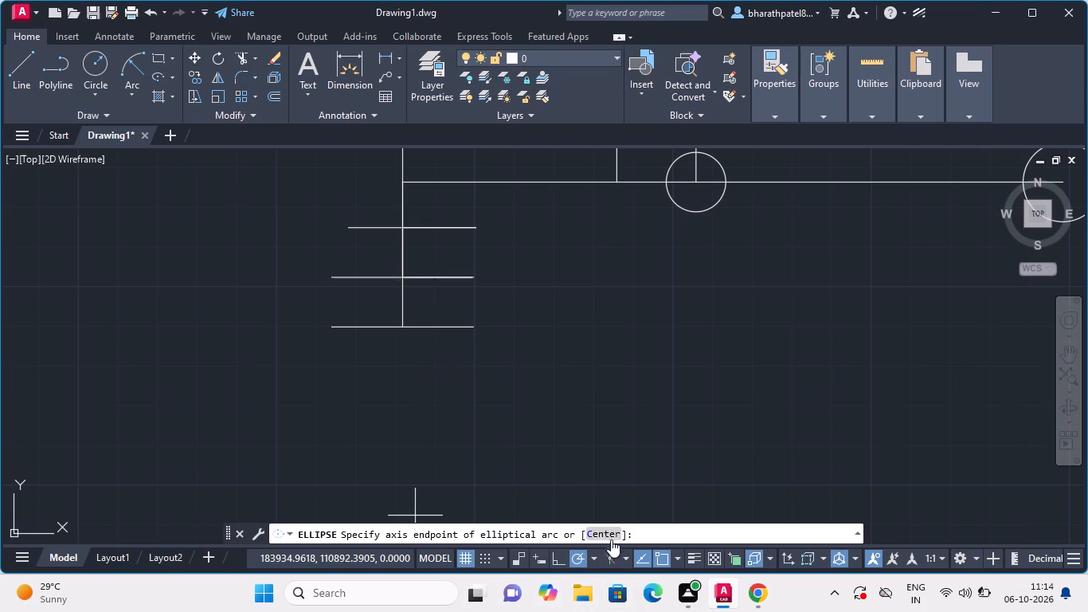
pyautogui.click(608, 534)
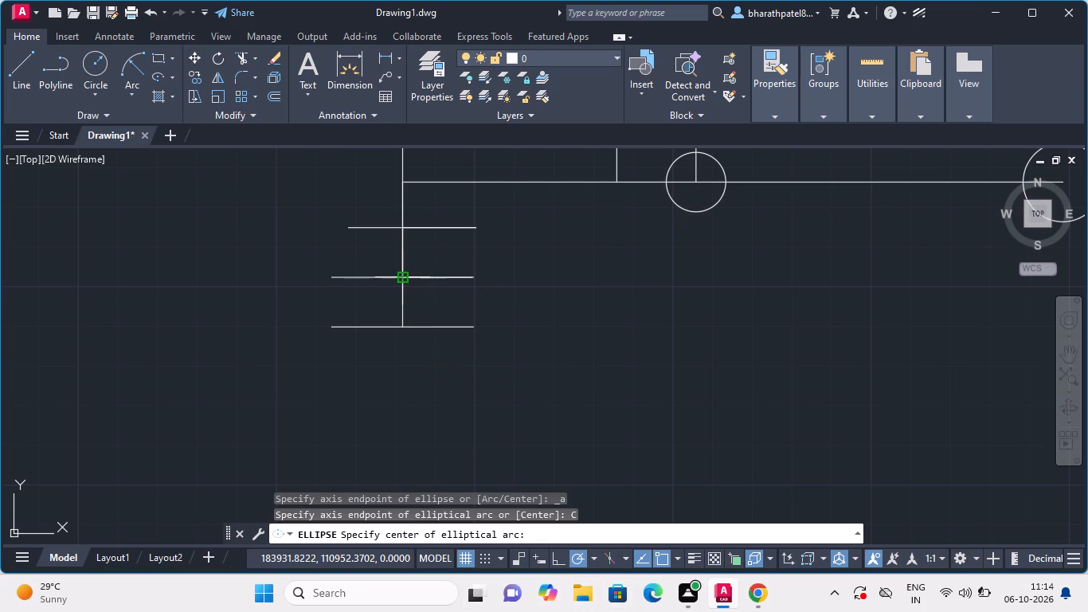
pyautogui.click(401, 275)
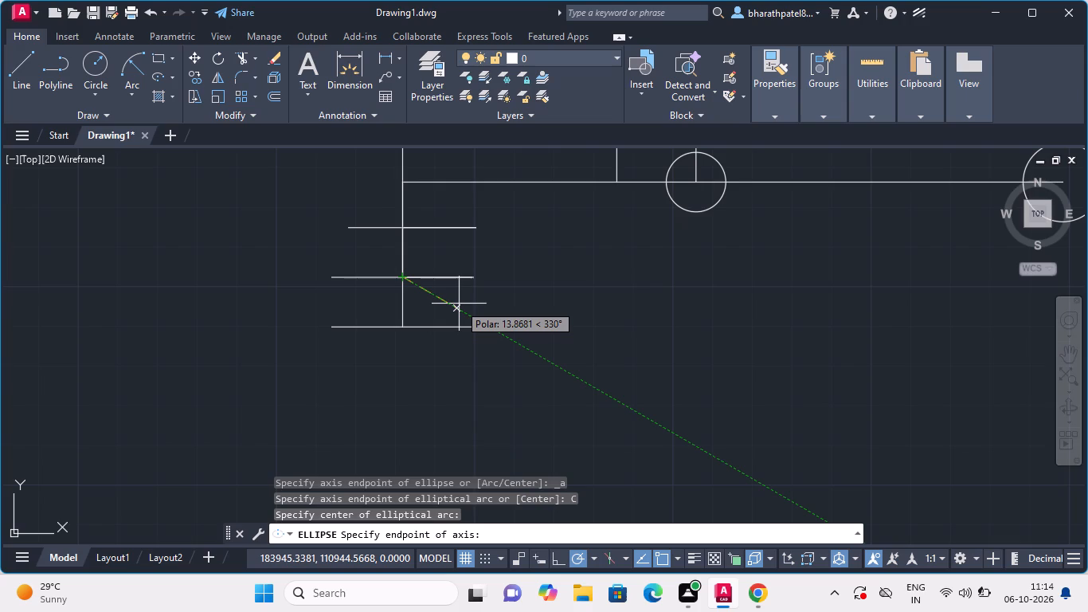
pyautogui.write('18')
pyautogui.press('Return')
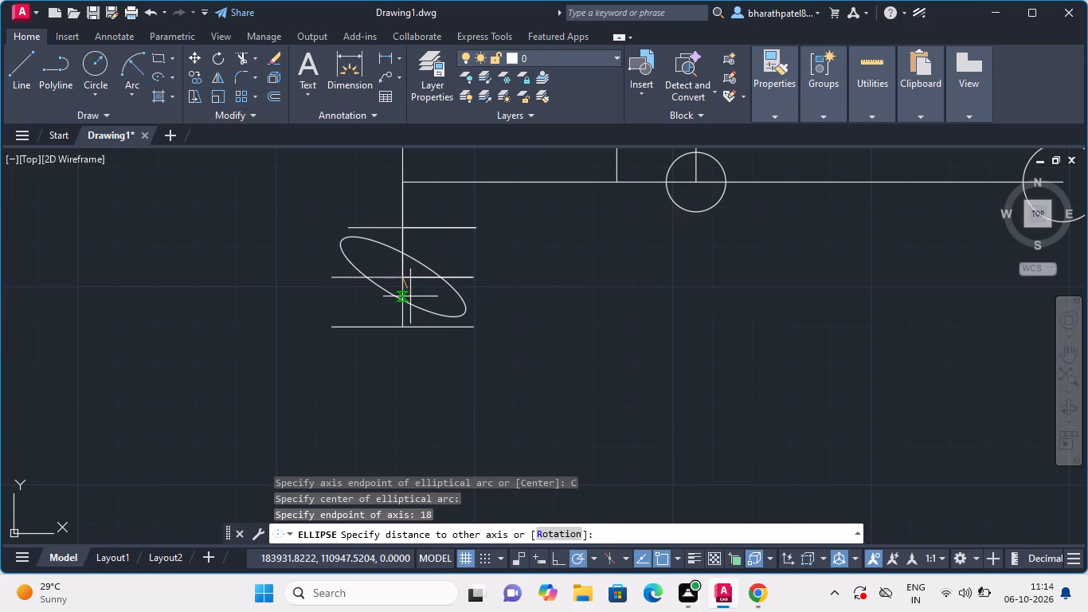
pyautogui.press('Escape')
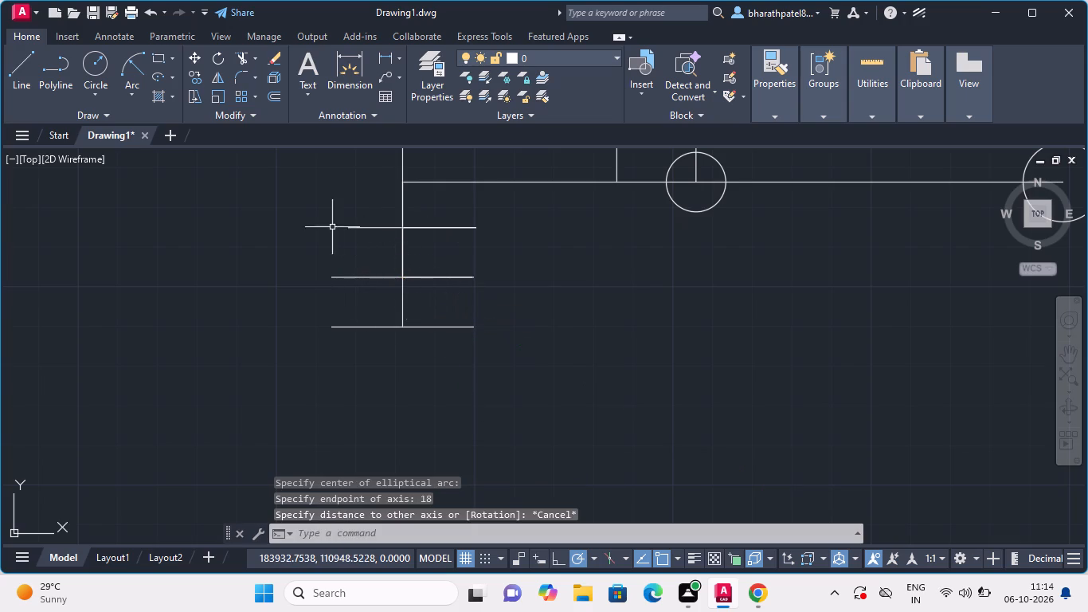
# Draw a full-sweep elliptical arc centred where the vertical crosses the middle short horizontal, first axis 18 straight down, other axis distance 32.7, starting and ending at 0°.
pyautogui.click(156, 76)
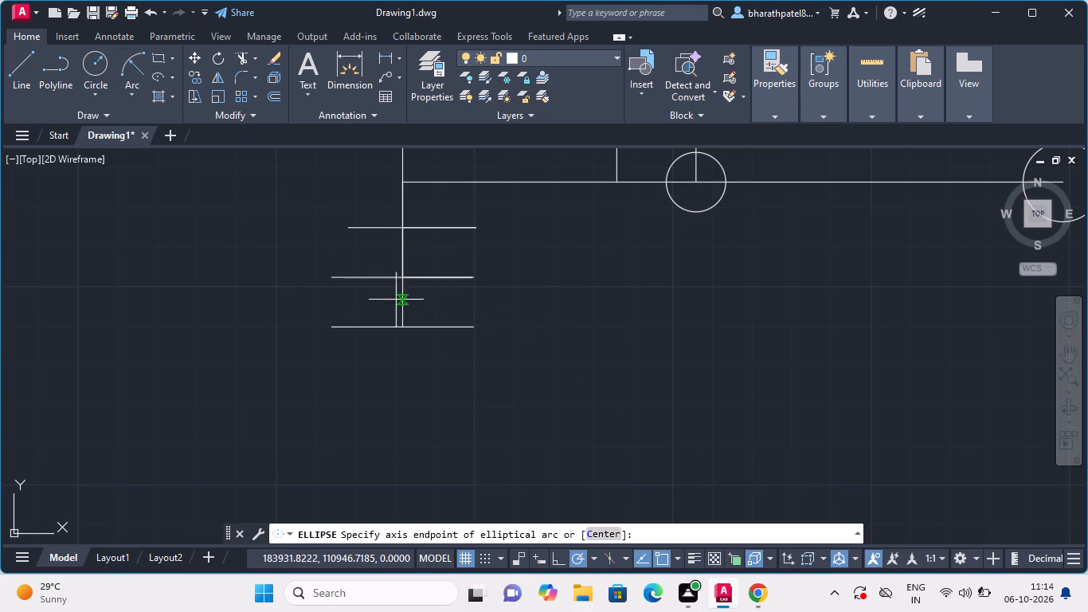
pyautogui.click(613, 530)
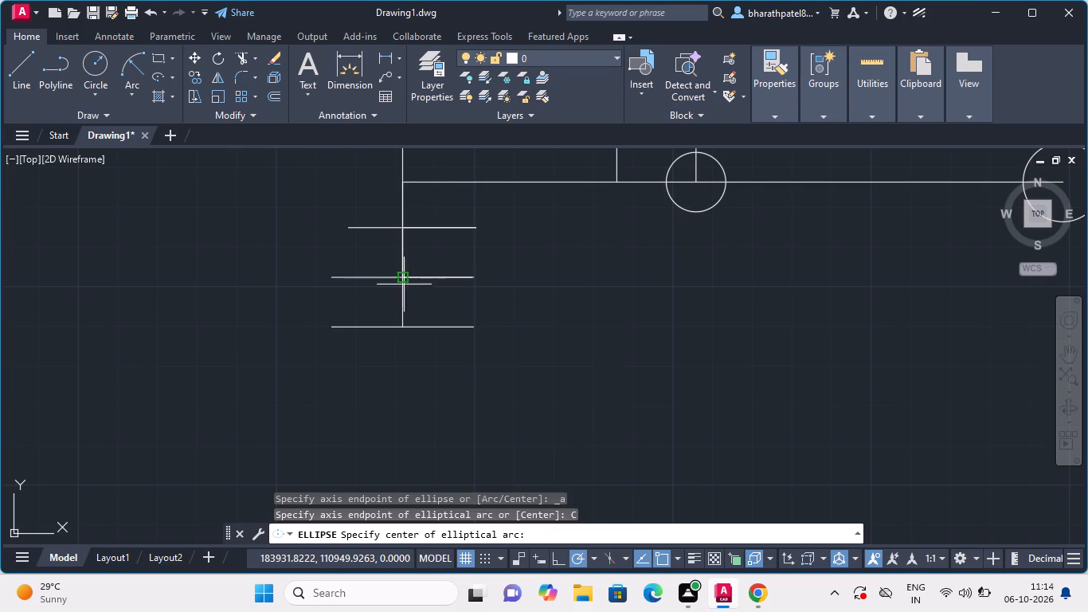
pyautogui.click(404, 282)
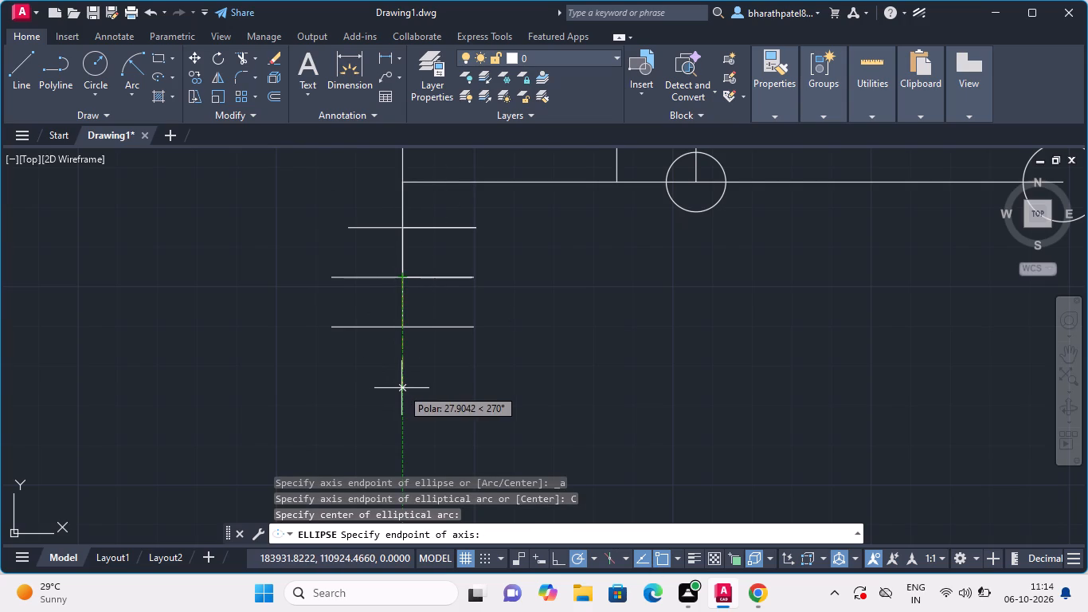
pyautogui.write('18')
pyautogui.press('Return')
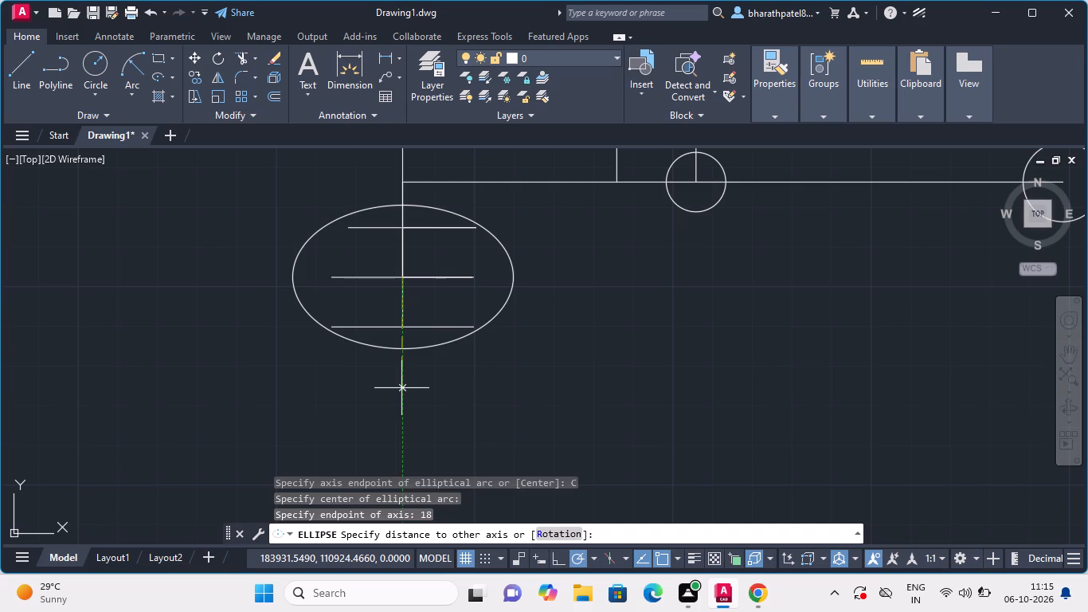
pyautogui.write('32')
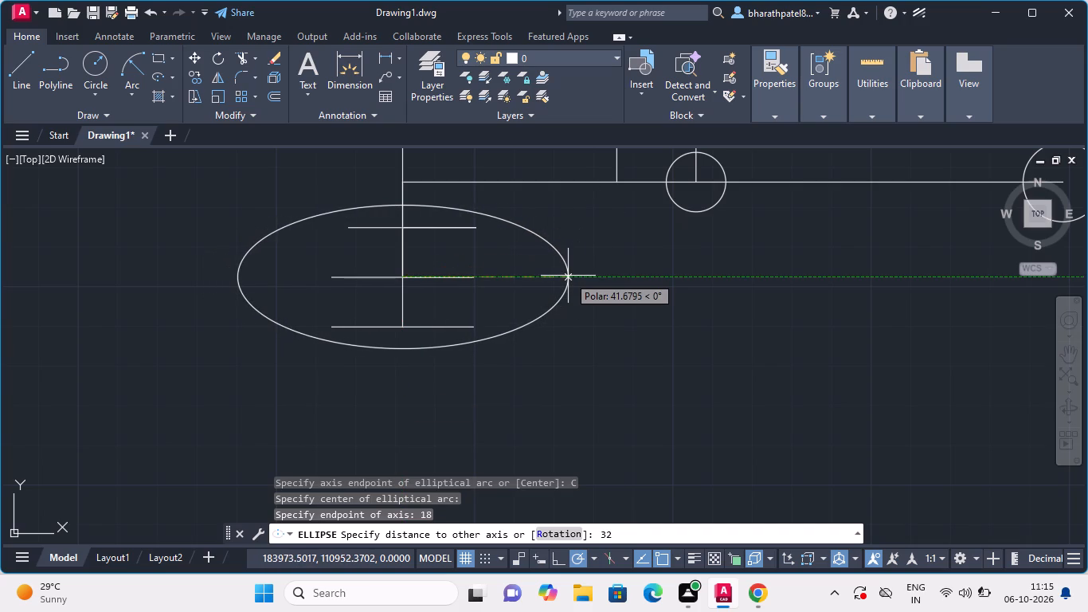
pyautogui.write('.7')
pyautogui.press('Return')
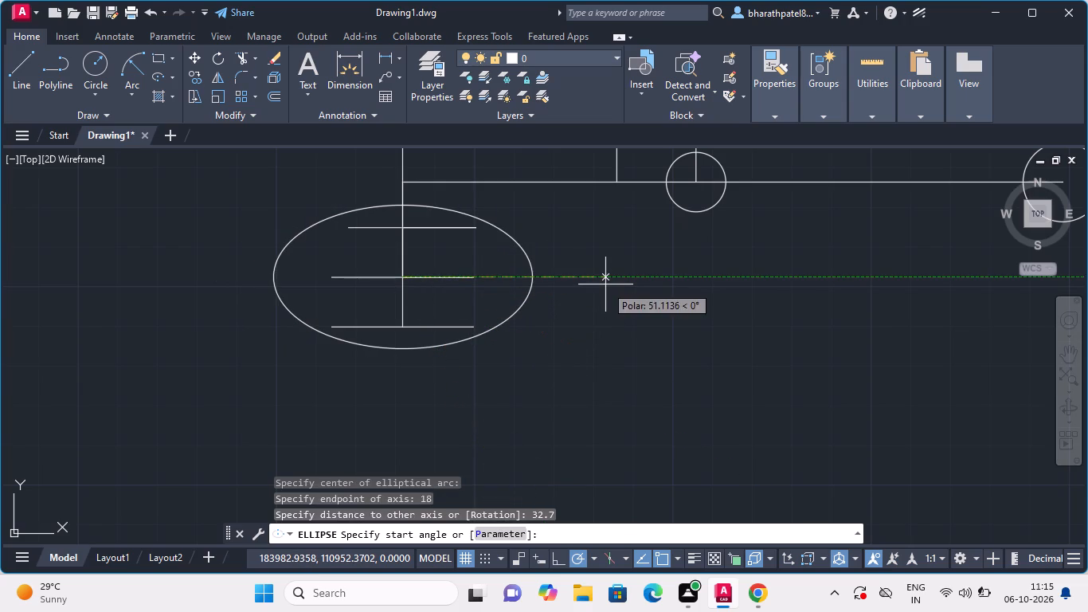
pyautogui.click(605, 284)
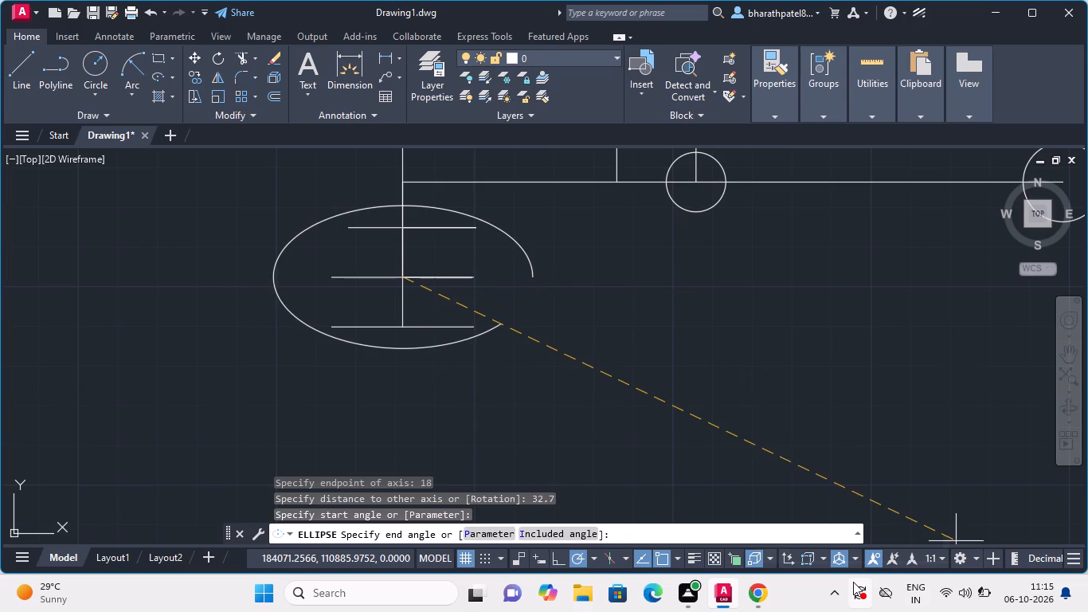
pyautogui.click(781, 282)
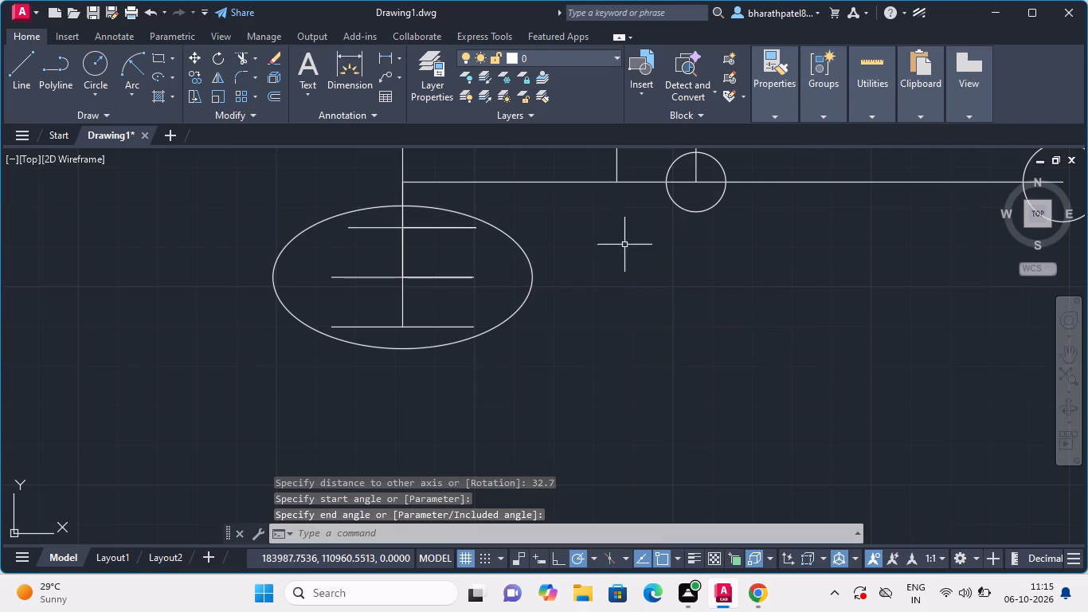
# Add a linear dimension across the ellipse's full width, placed below it.
pyautogui.scroll(2, 606, 259)
pyautogui.scroll(-3, 456, 340)
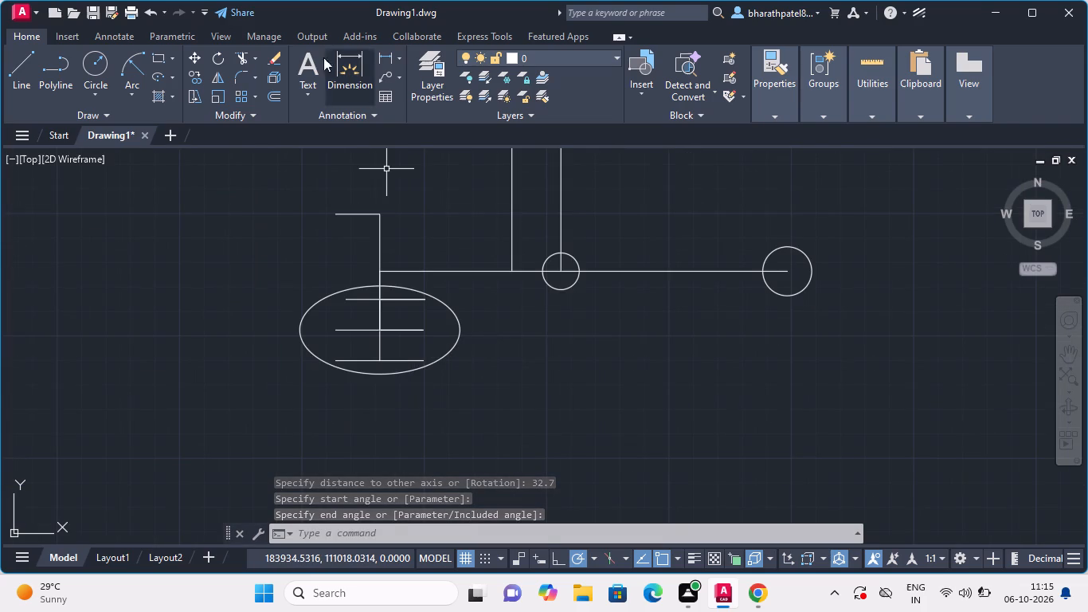
pyautogui.click(384, 58)
pyautogui.click(299, 335)
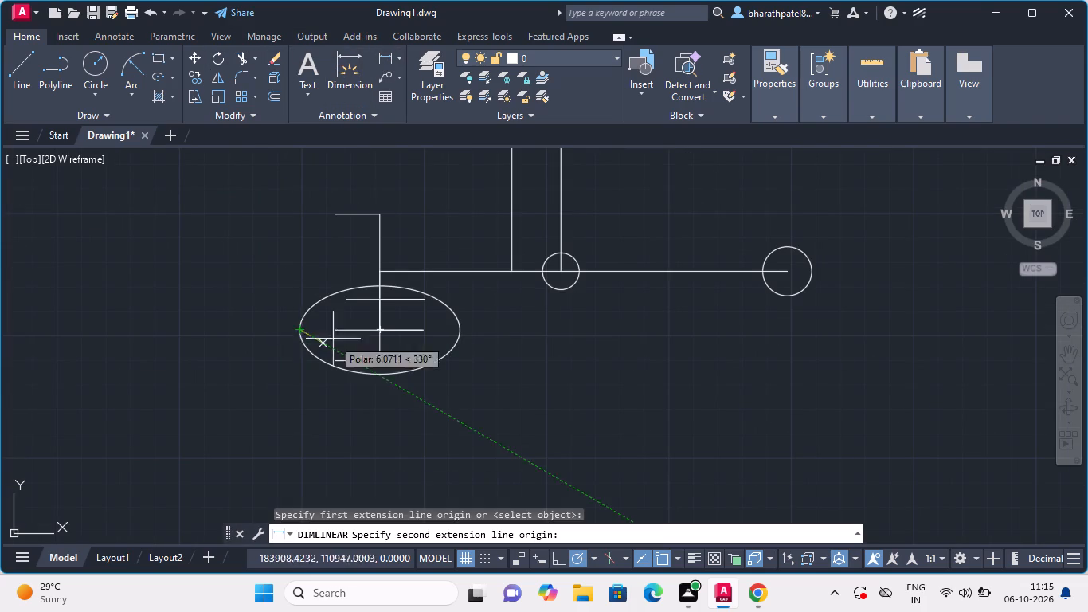
pyautogui.click(461, 332)
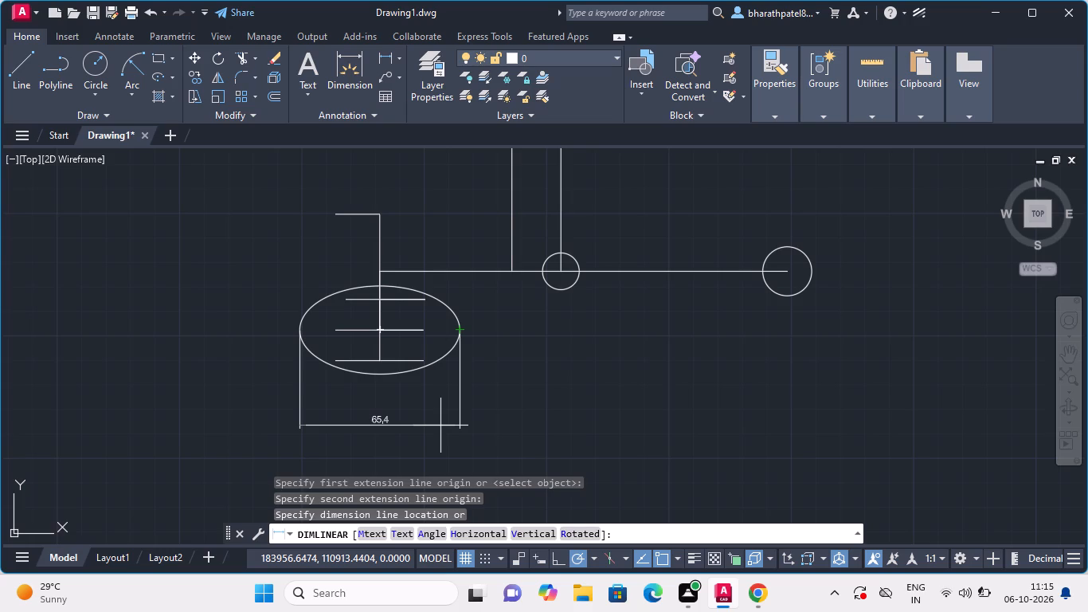
pyautogui.click(440, 426)
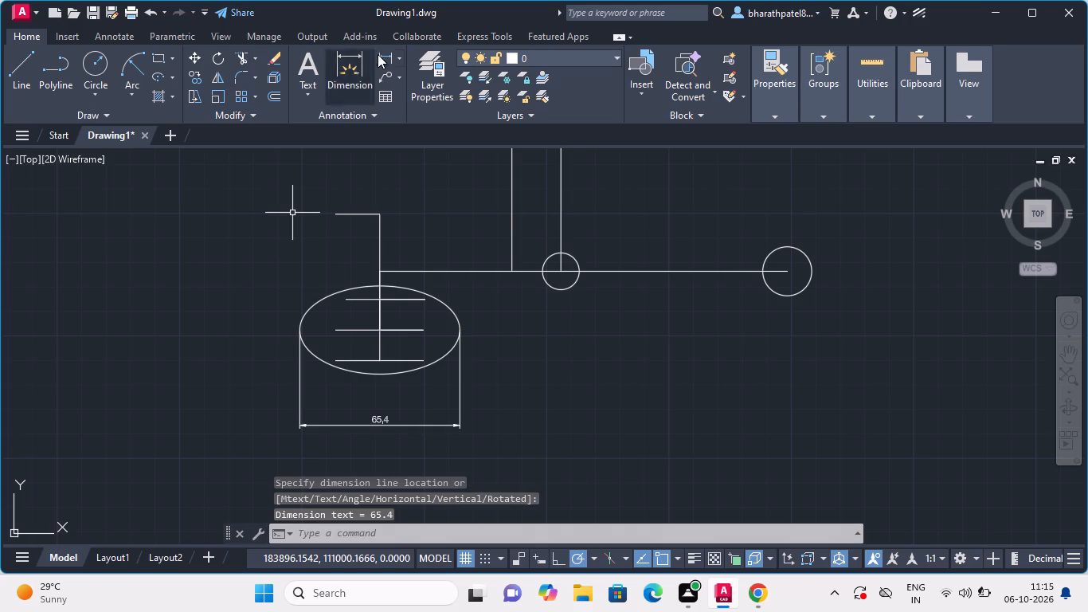
# Add a linear dimension for the ellipse's full height from its top to bottom quadrant, placed to its right.
pyautogui.click(383, 55)
pyautogui.click(379, 286)
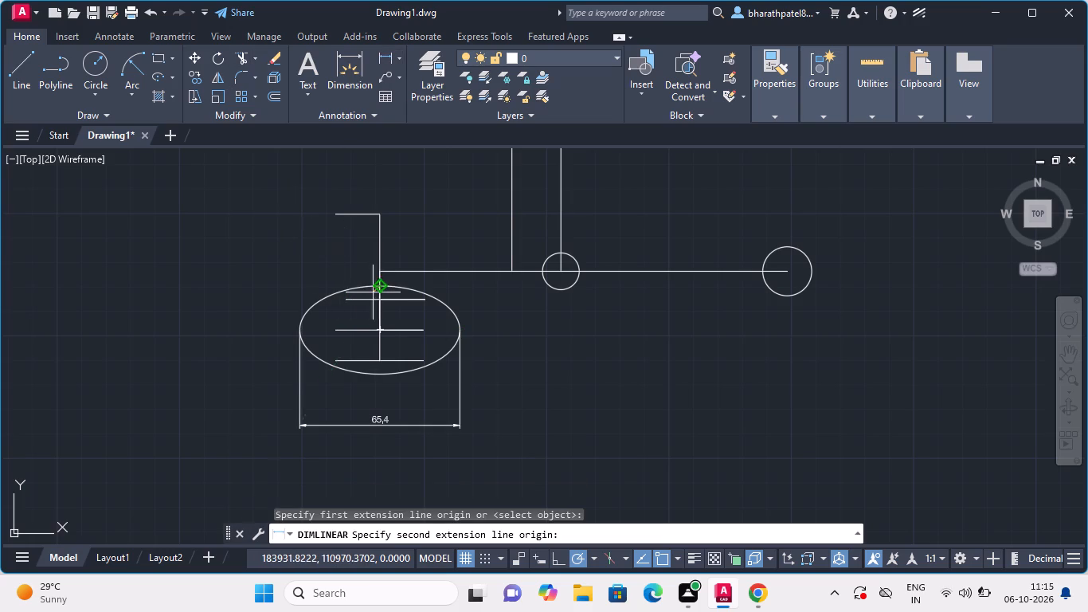
pyautogui.click(379, 372)
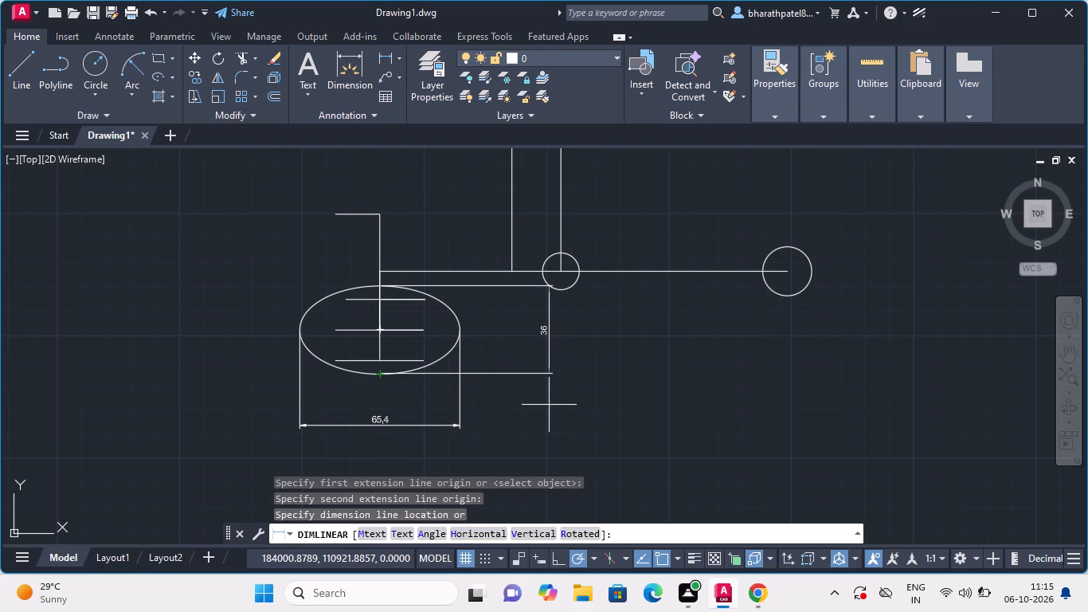
pyautogui.click(541, 406)
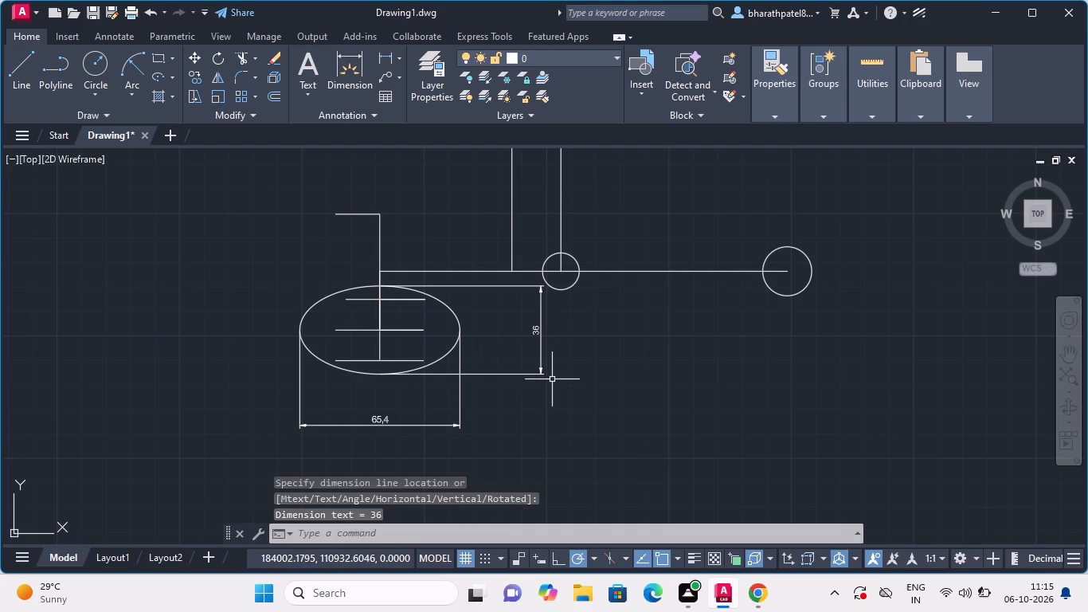
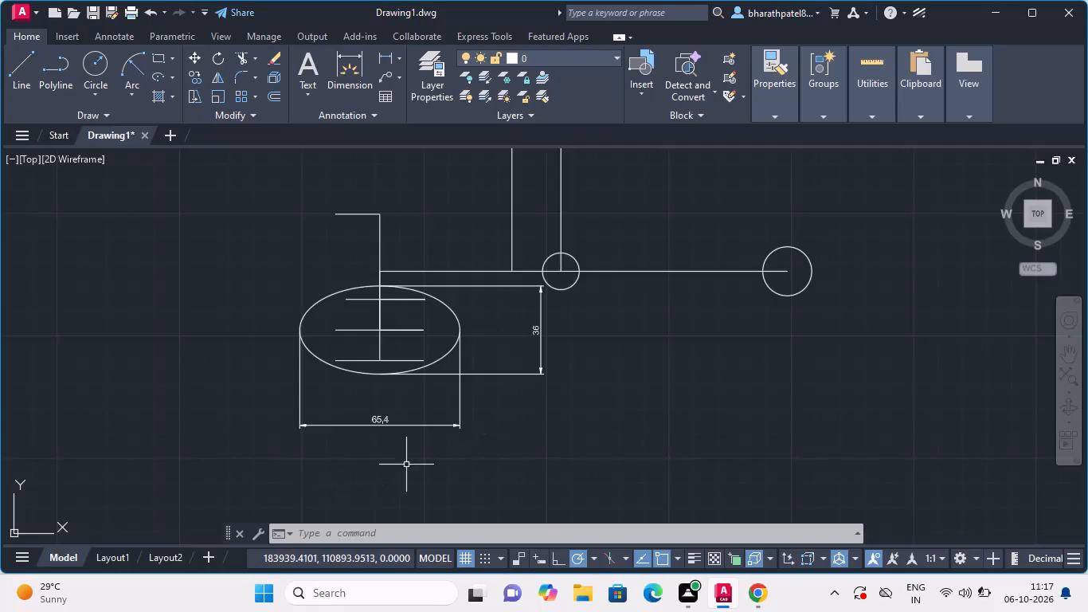
# Delete the ellipse at the part's lower end together with its 65.4 width dimension.
pyautogui.scroll(-2, 433, 437)
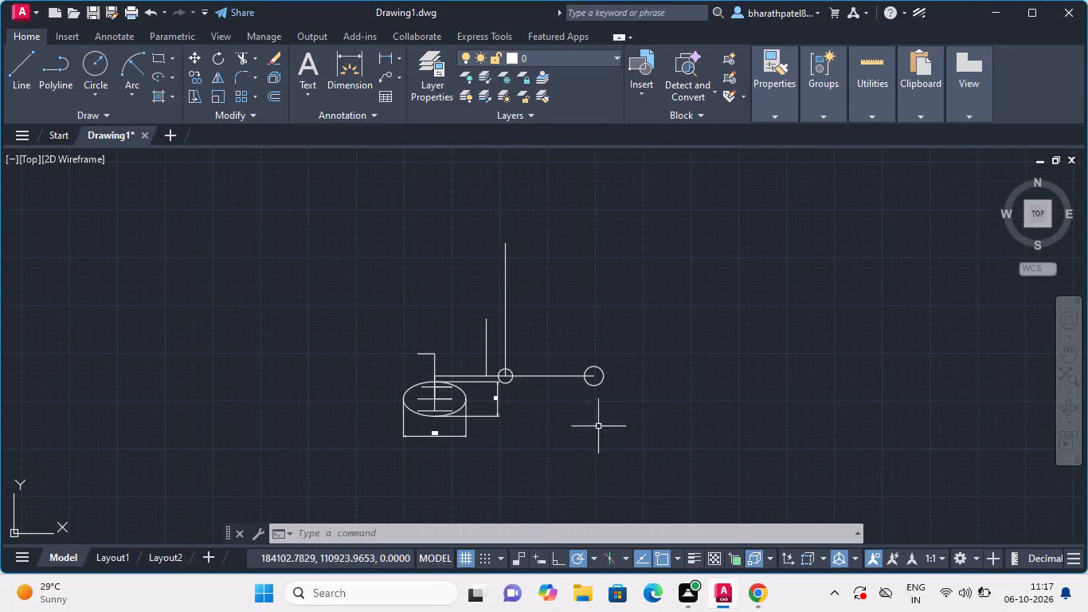
pyautogui.scroll(3, 369, 400)
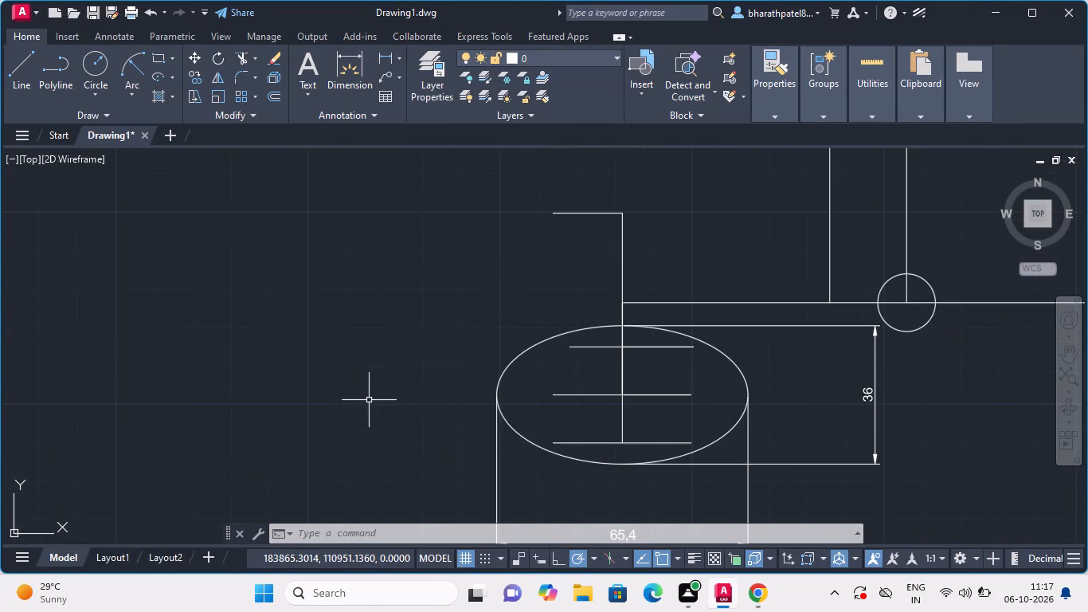
pyautogui.scroll(-2, 418, 355)
pyautogui.scroll(3, 398, 388)
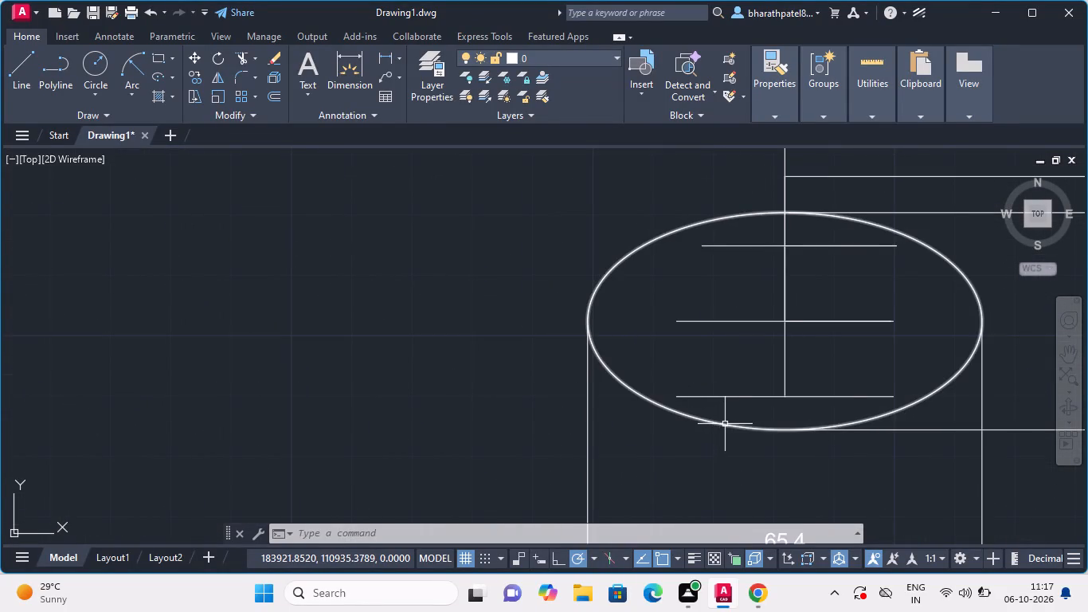
pyautogui.click(725, 424)
pyautogui.click(982, 482)
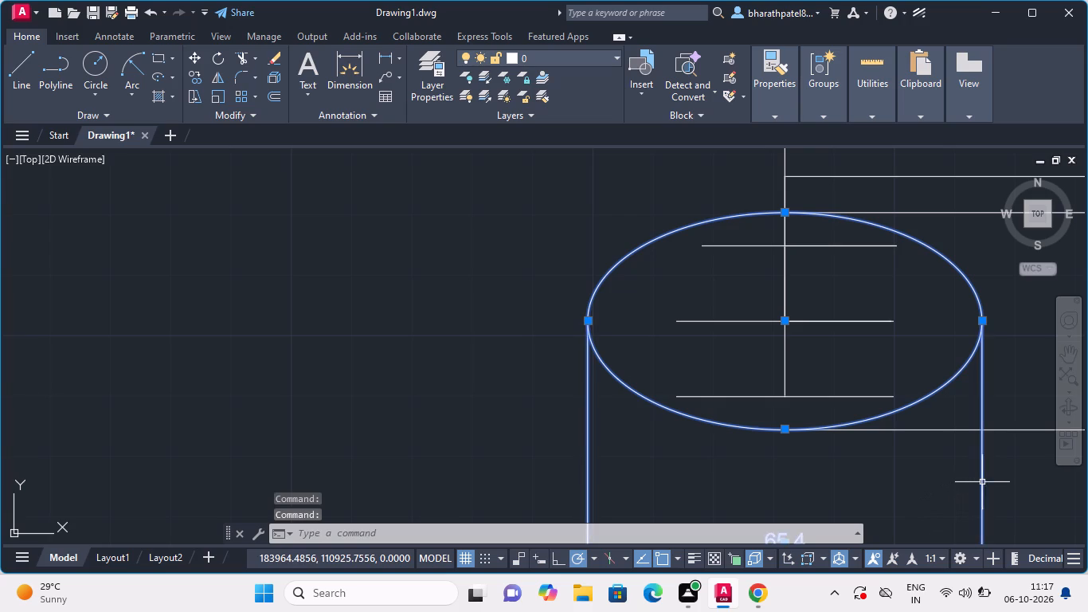
pyautogui.press('Delete')
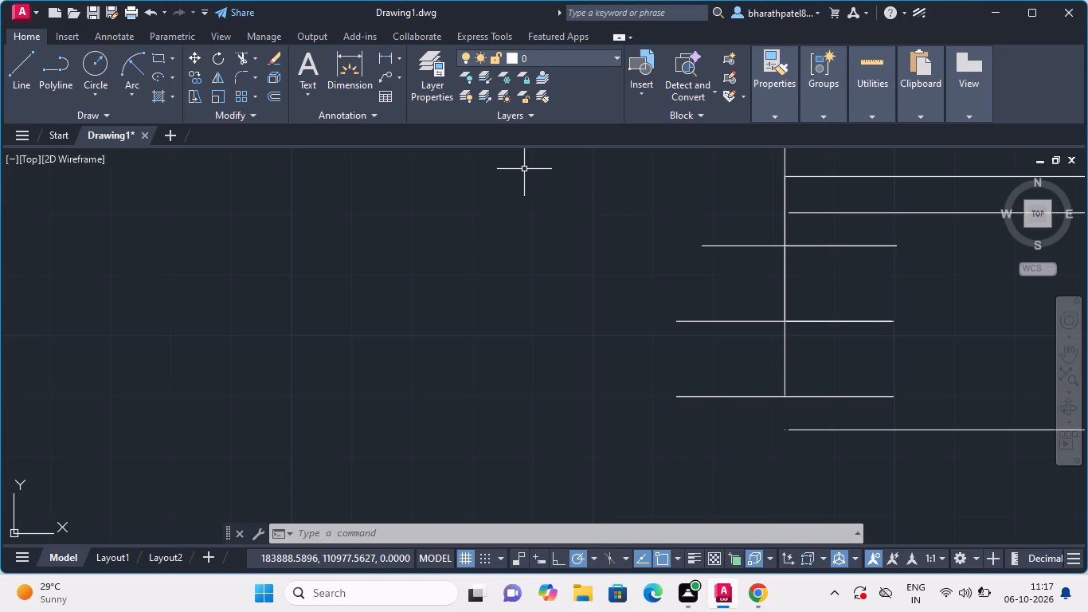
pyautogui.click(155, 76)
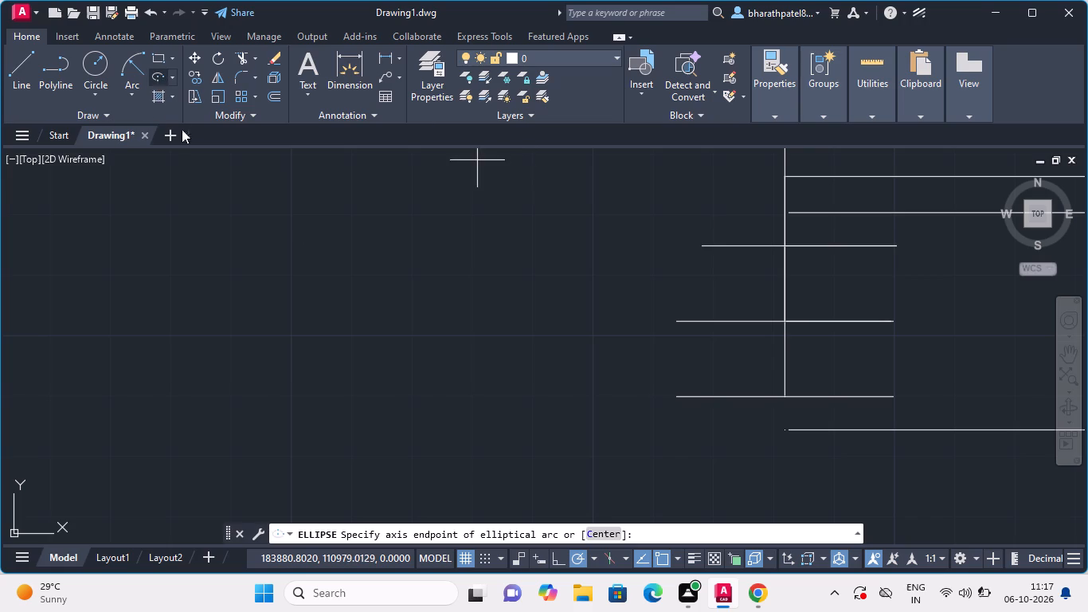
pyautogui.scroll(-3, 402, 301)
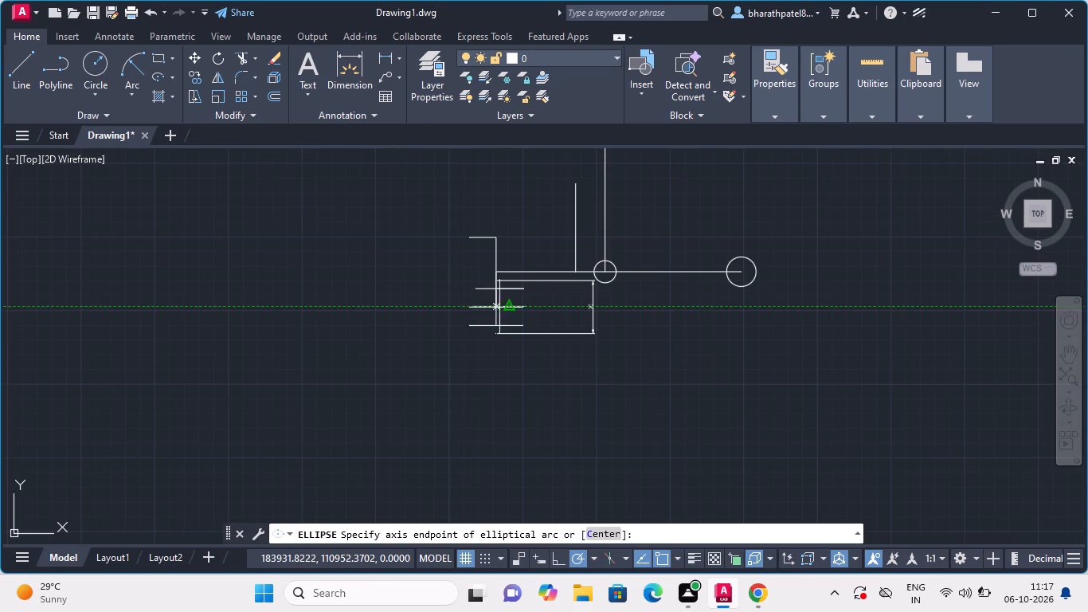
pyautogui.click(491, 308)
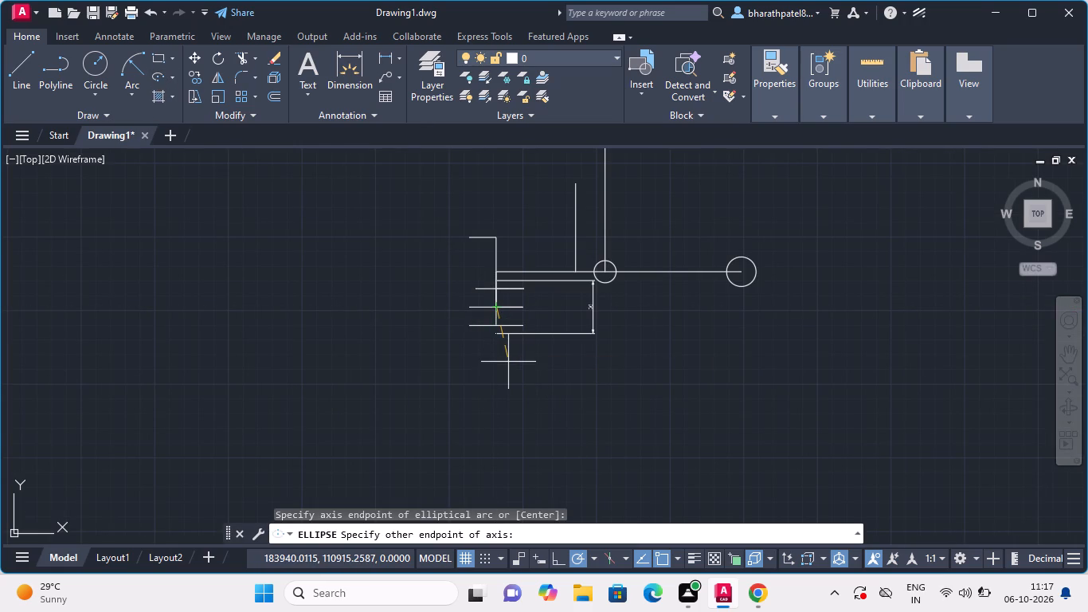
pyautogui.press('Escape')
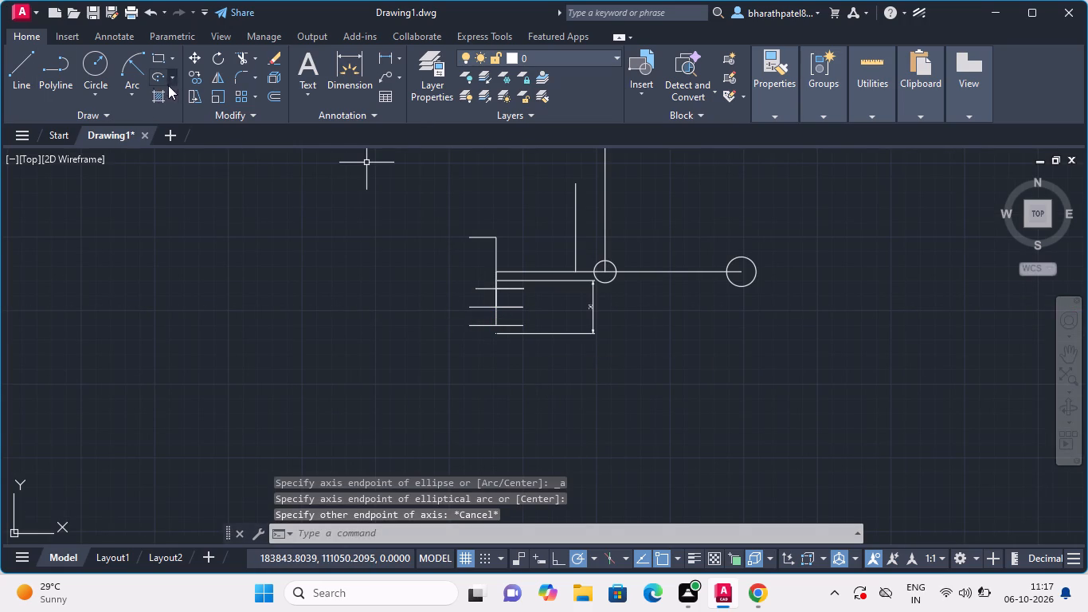
# Draw a nearly full elliptical arc centred where the vertical crosses the middle short horizontal, first axis 12.5 straight down, other axis distance 18.
pyautogui.click(156, 74)
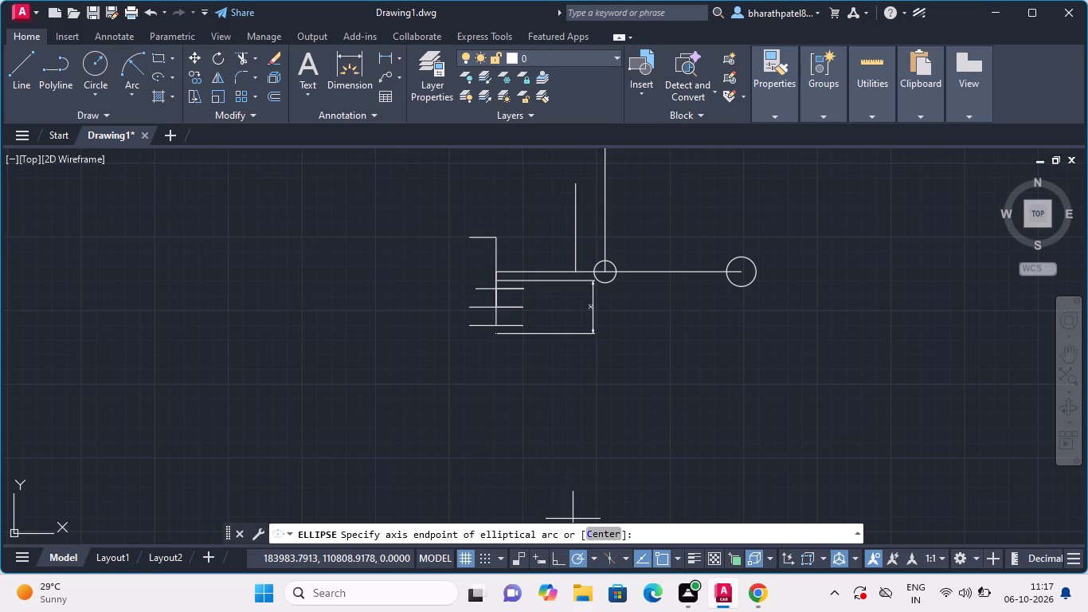
pyautogui.doubleClick(590, 537)
pyautogui.click(501, 311)
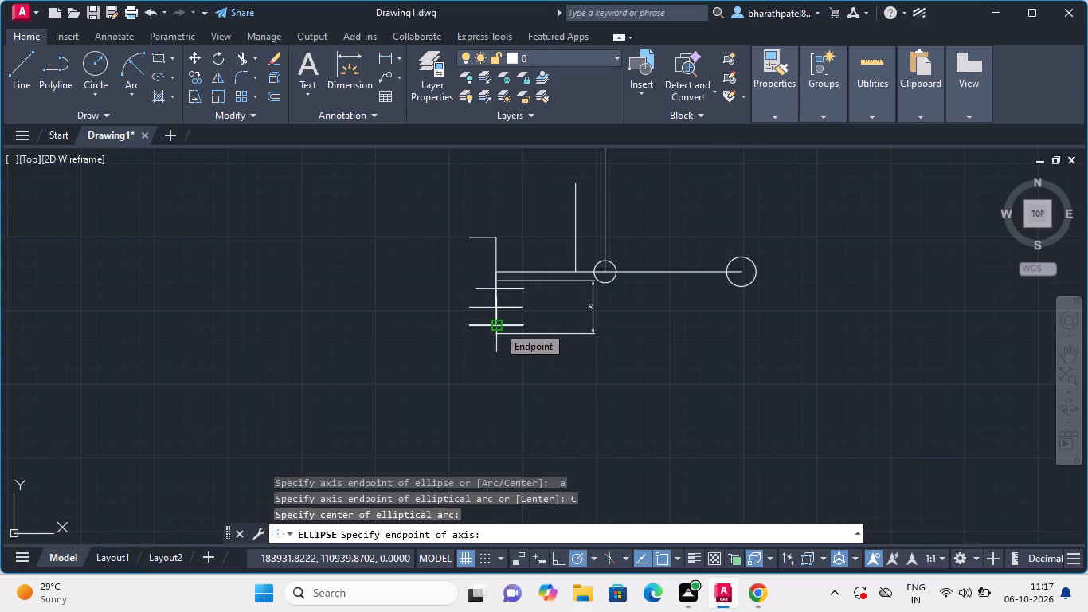
pyautogui.write('12')
pyautogui.write('.5')
pyautogui.press('Return')
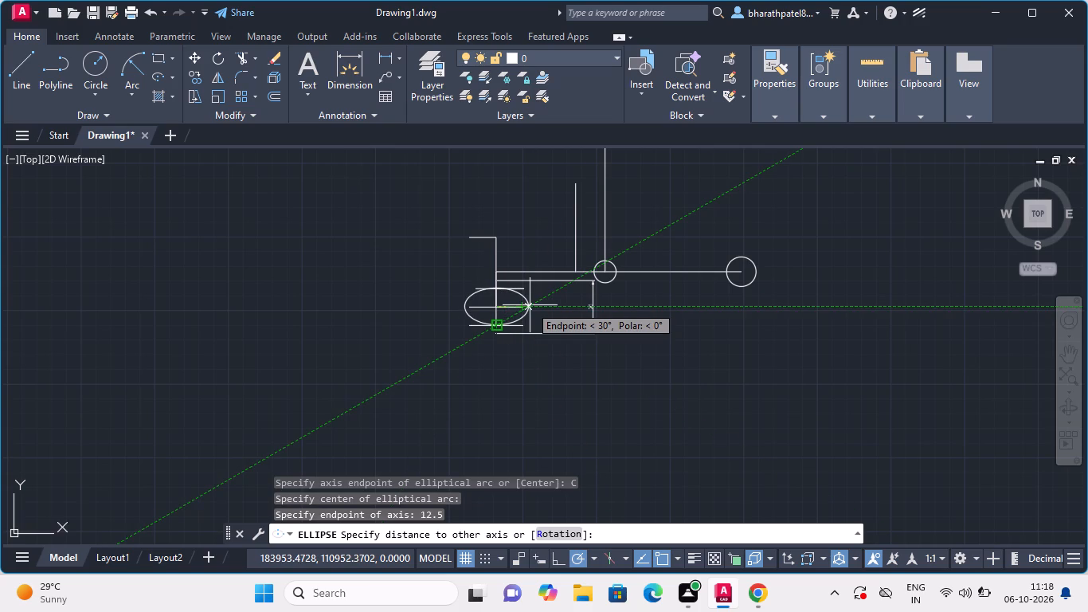
pyautogui.write('18')
pyautogui.press('Return')
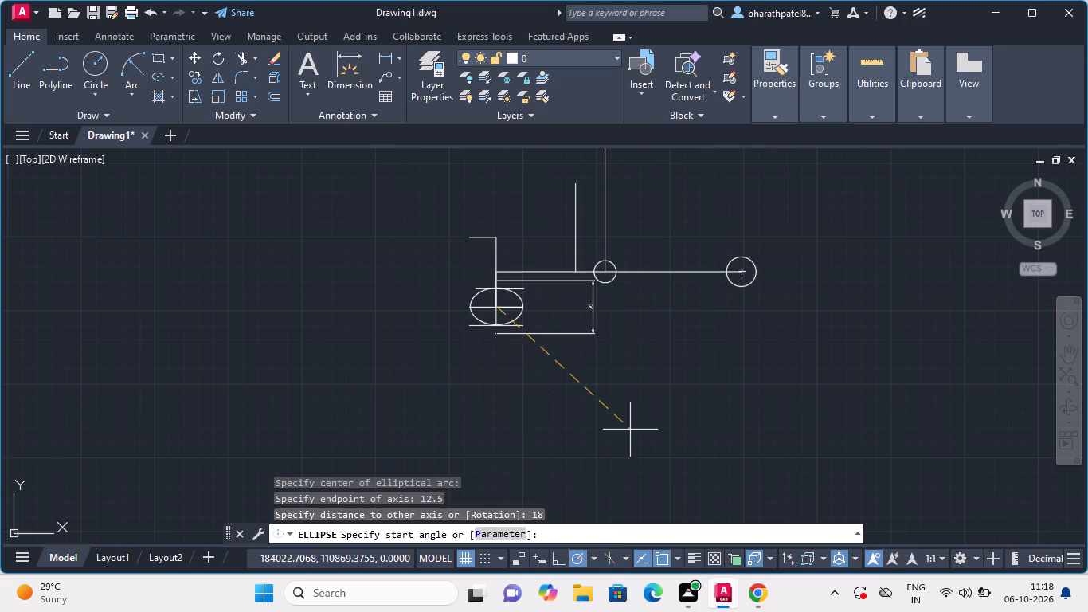
pyautogui.click(655, 338)
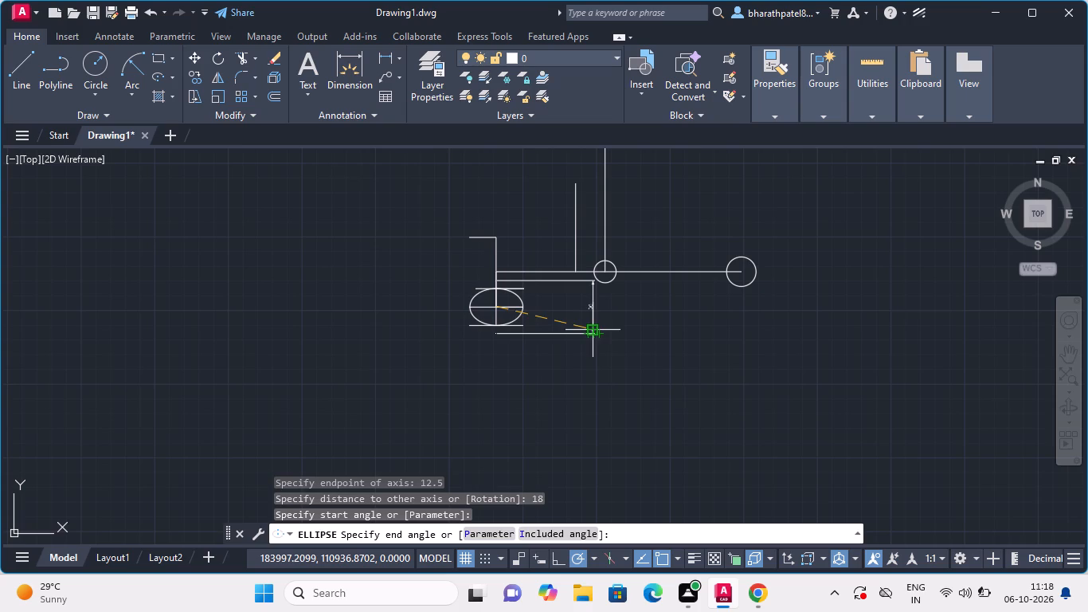
pyautogui.click(589, 332)
# Examine the new elliptical arc against the short horizontals, the height dimension and the surrounding lines and circles.
pyautogui.scroll(2, 500, 312)
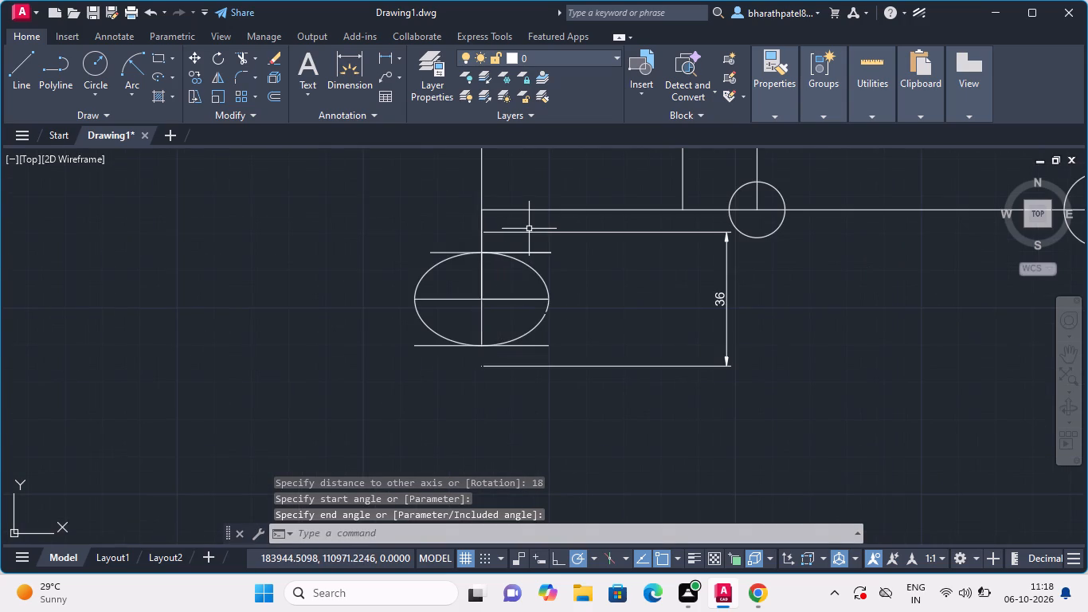
pyautogui.scroll(1, 529, 230)
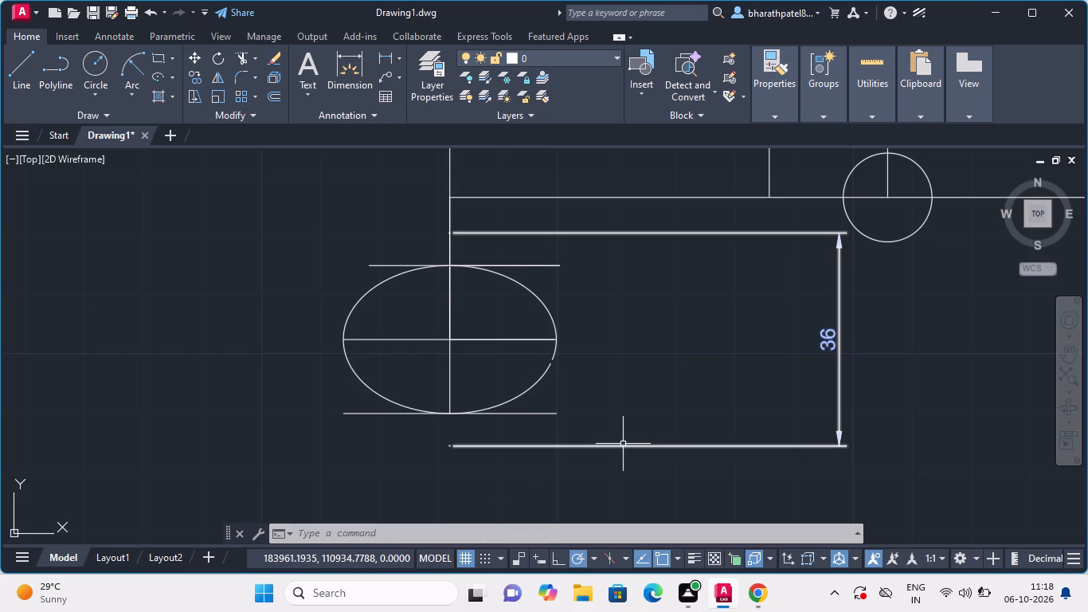
pyautogui.scroll(-3, 500, 335)
pyautogui.scroll(2, 508, 292)
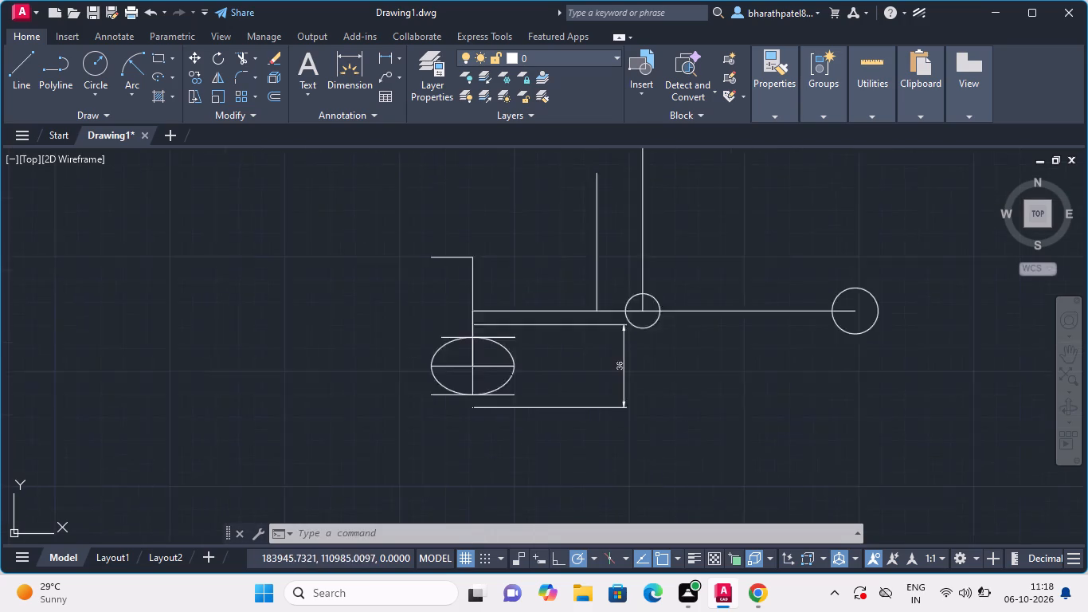
pyautogui.scroll(1, 508, 292)
pyautogui.scroll(-1, 495, 320)
pyautogui.scroll(-1, 458, 376)
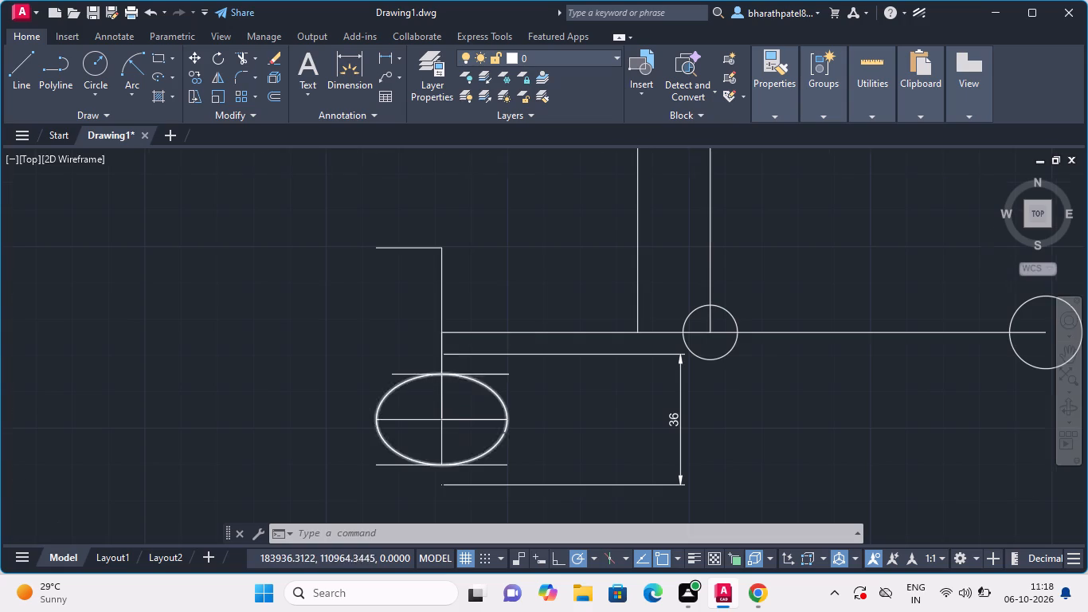
pyautogui.scroll(-1, 458, 376)
pyautogui.scroll(3, 443, 418)
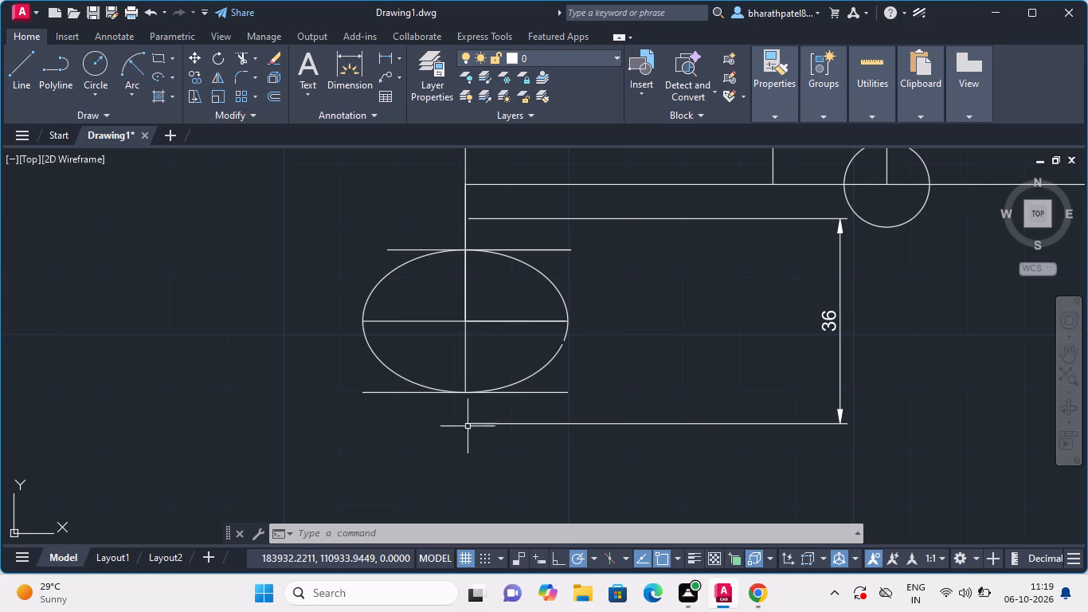
pyautogui.scroll(1, 504, 333)
pyautogui.scroll(-2, 500, 346)
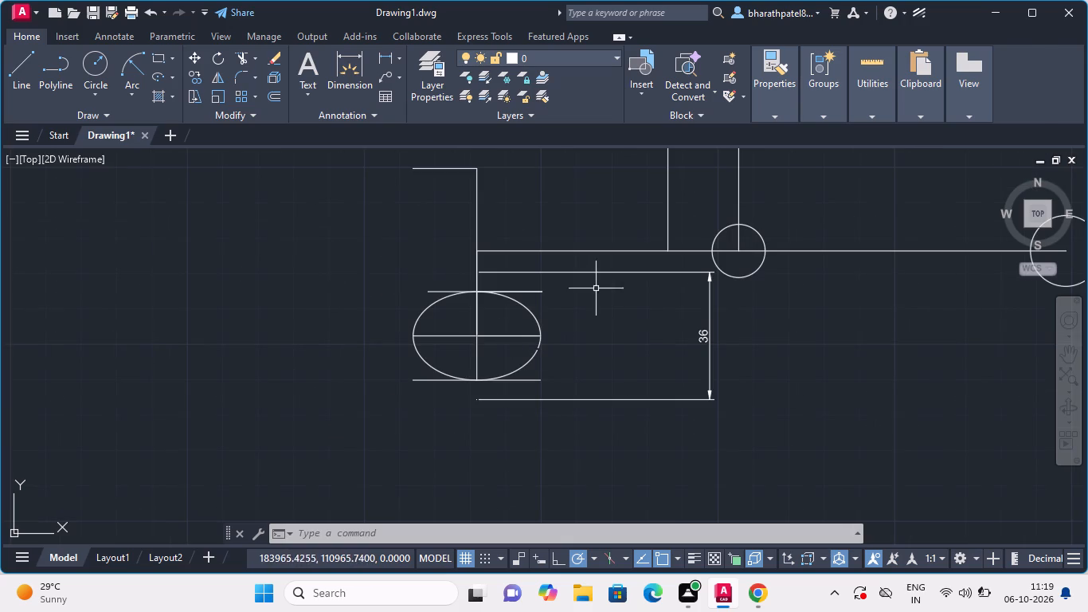
pyautogui.scroll(3, 563, 284)
pyautogui.scroll(-2, 562, 292)
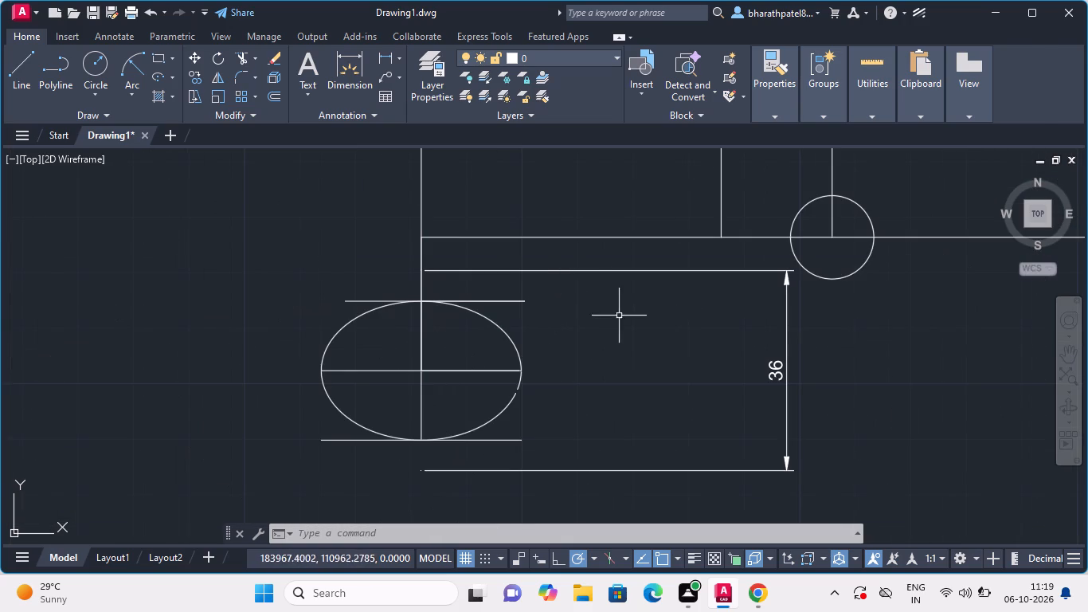
pyautogui.scroll(-2, 574, 369)
pyautogui.scroll(2, 569, 303)
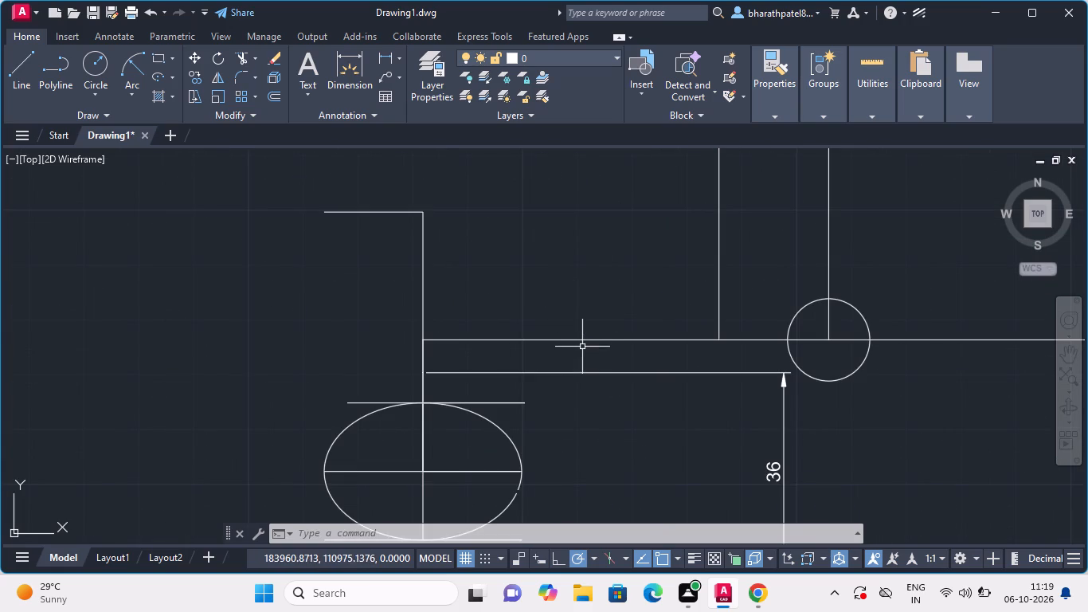
pyautogui.scroll(-2, 579, 329)
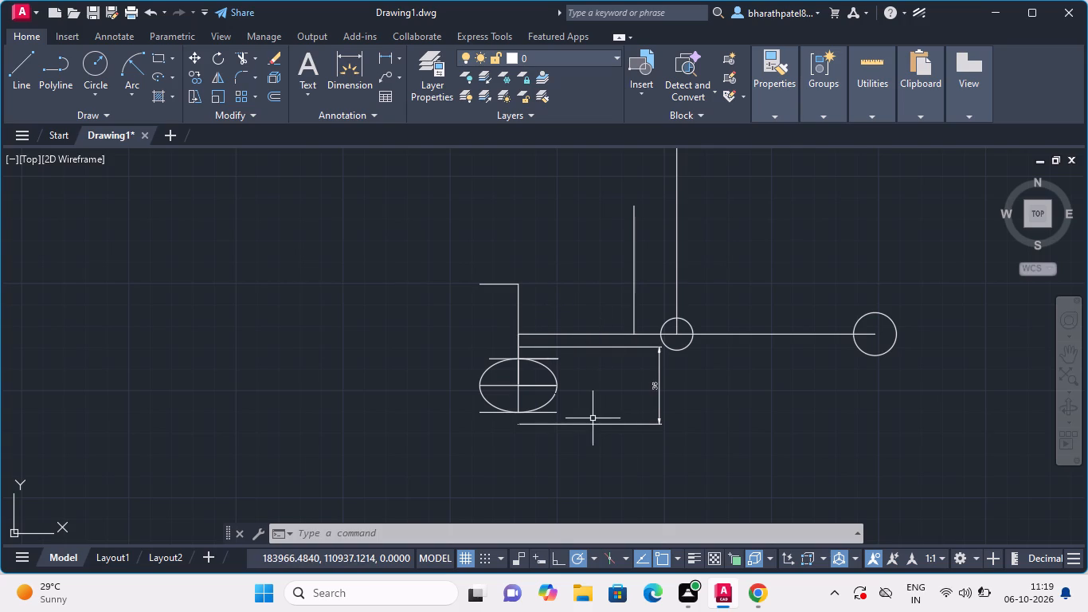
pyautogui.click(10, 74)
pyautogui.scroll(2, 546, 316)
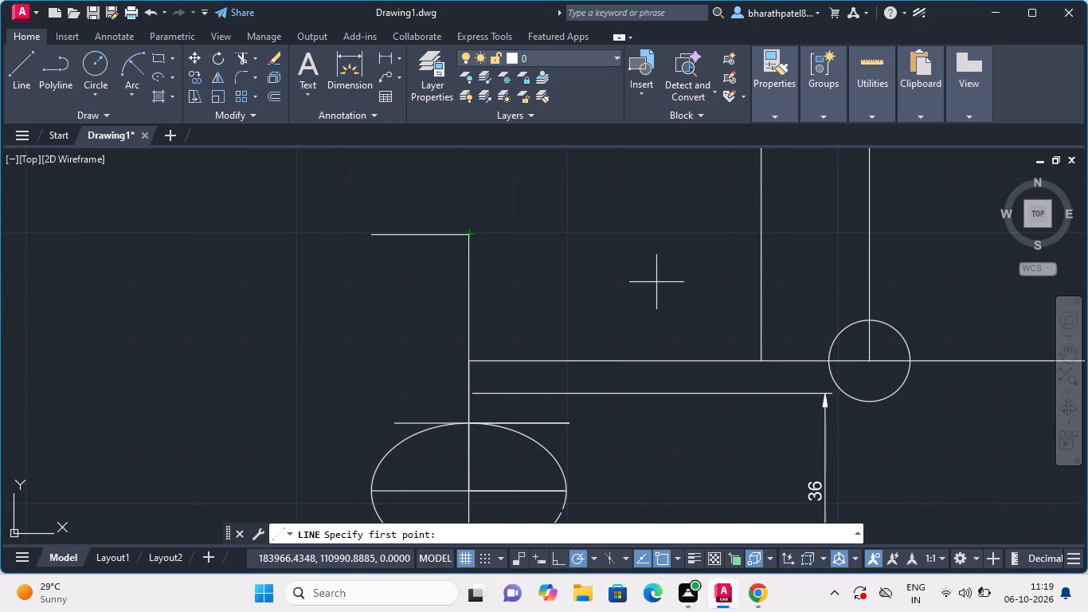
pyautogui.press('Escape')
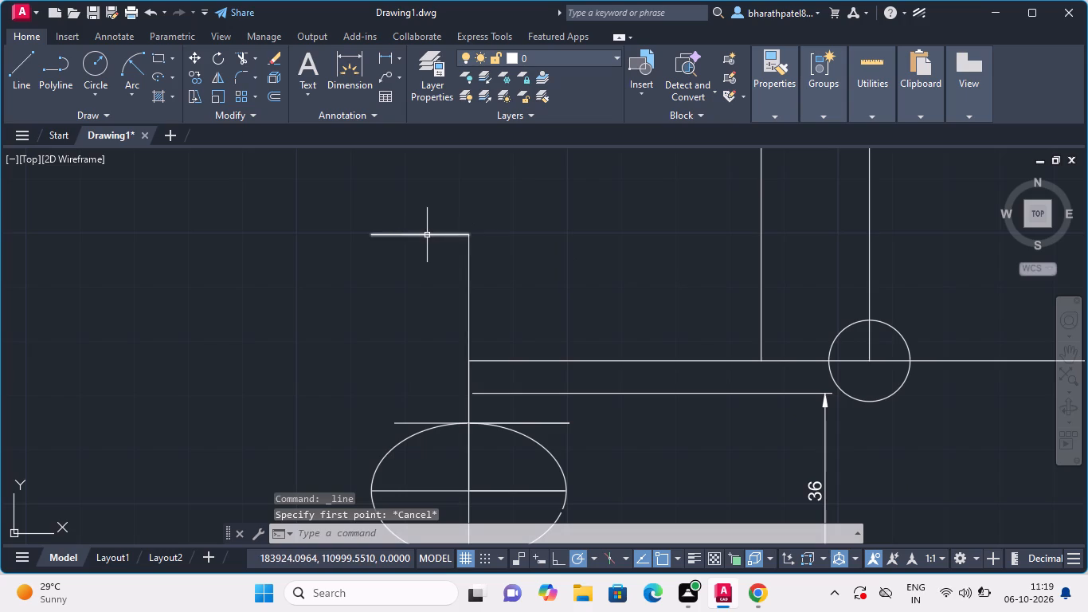
# Delete the short horizontal line running left from the top end of the vertical above the ellipse.
pyautogui.click(427, 235)
pyautogui.press('Delete')
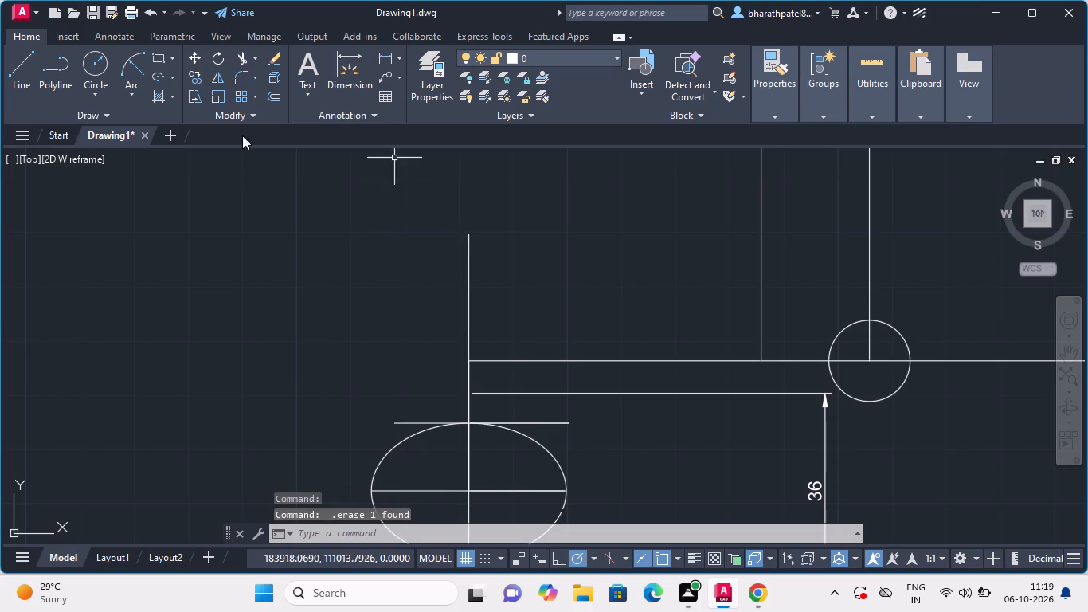
# Draw an 18-long horizontal line to the right from the top end of the vertical above the ellipse.
pyautogui.click(19, 71)
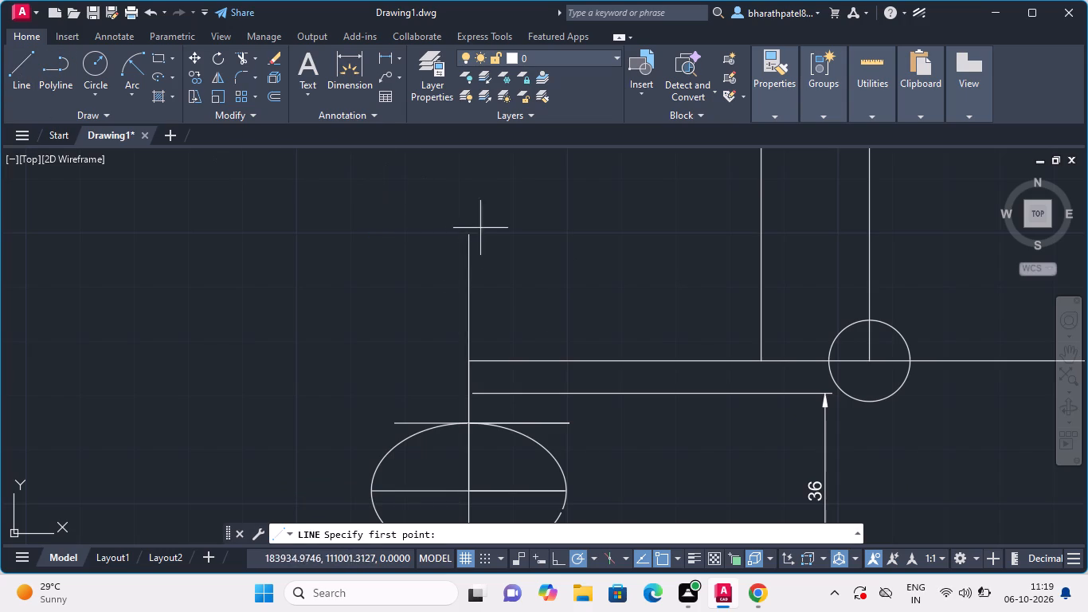
pyautogui.click(472, 233)
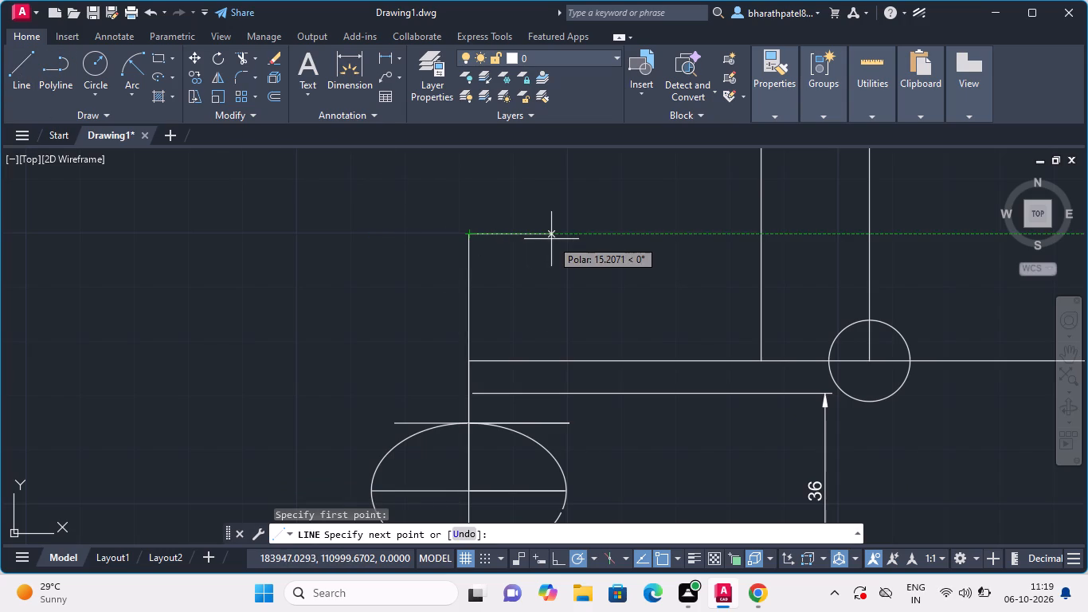
pyautogui.write('18')
pyautogui.press('Return')
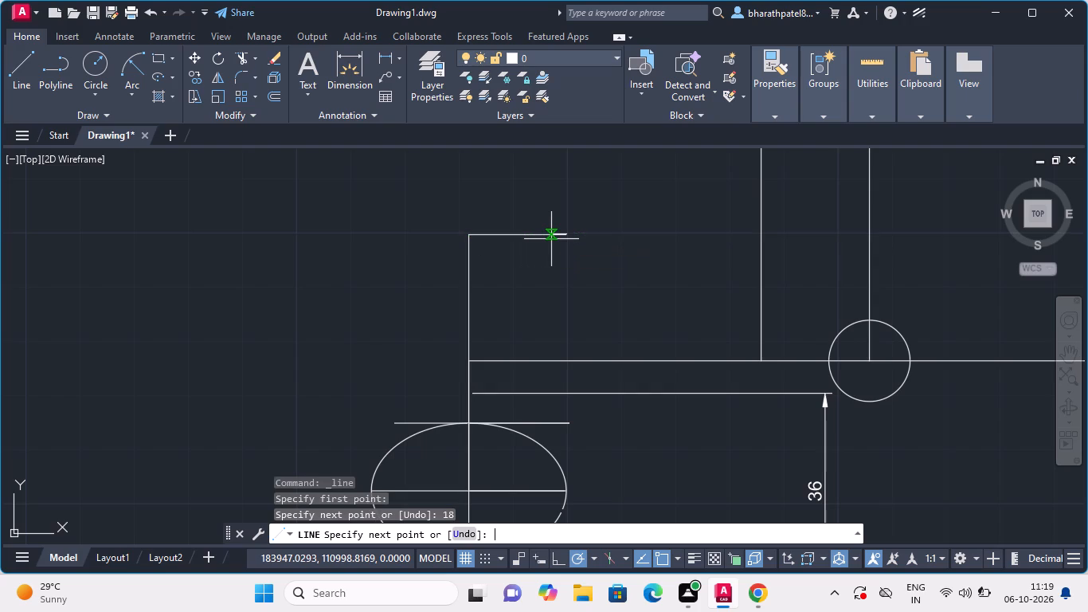
pyautogui.press('Escape')
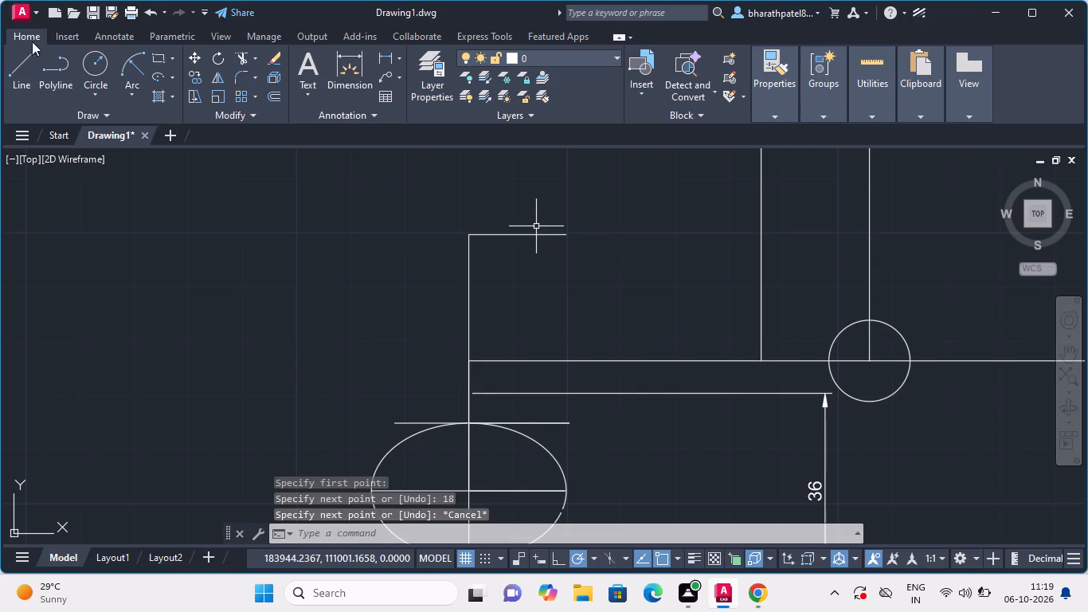
# Draw an 18-long horizontal line to the left from the top end of the vertical above the ellipse.
pyautogui.click(7, 70)
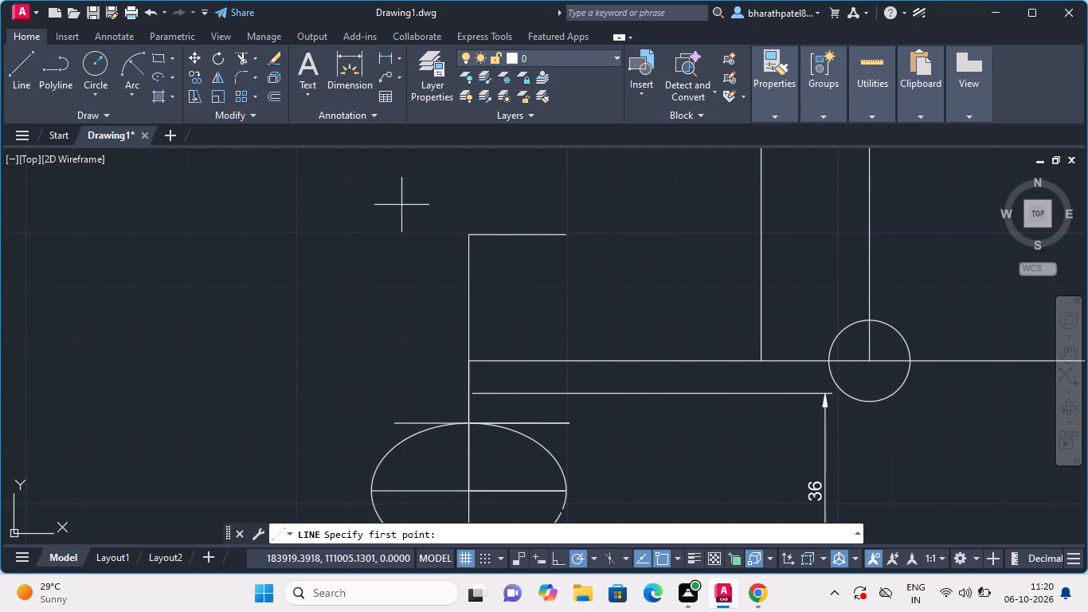
pyautogui.click(469, 238)
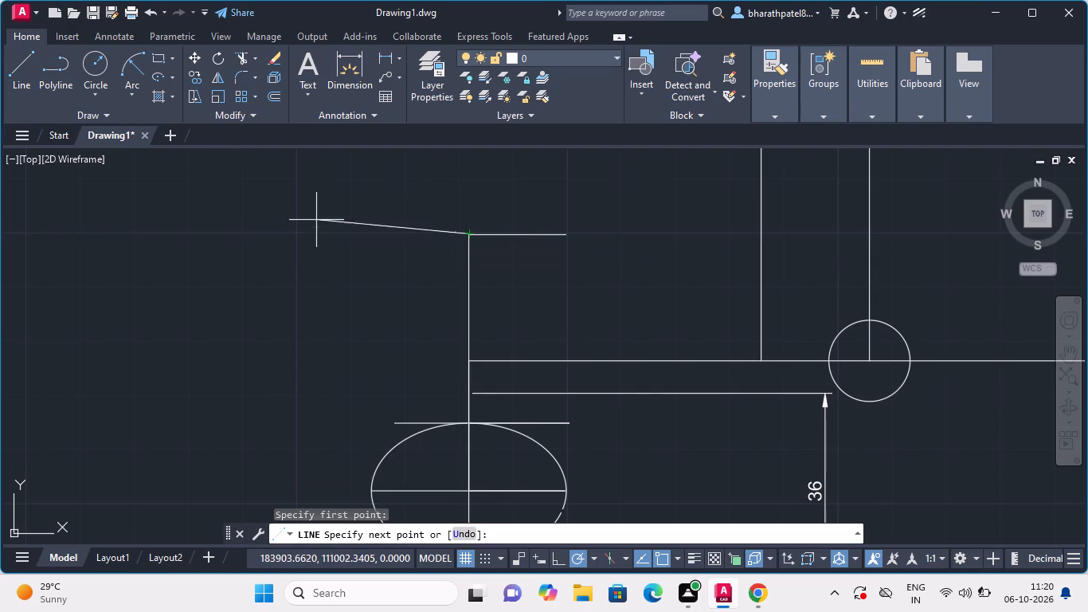
pyautogui.press('1')
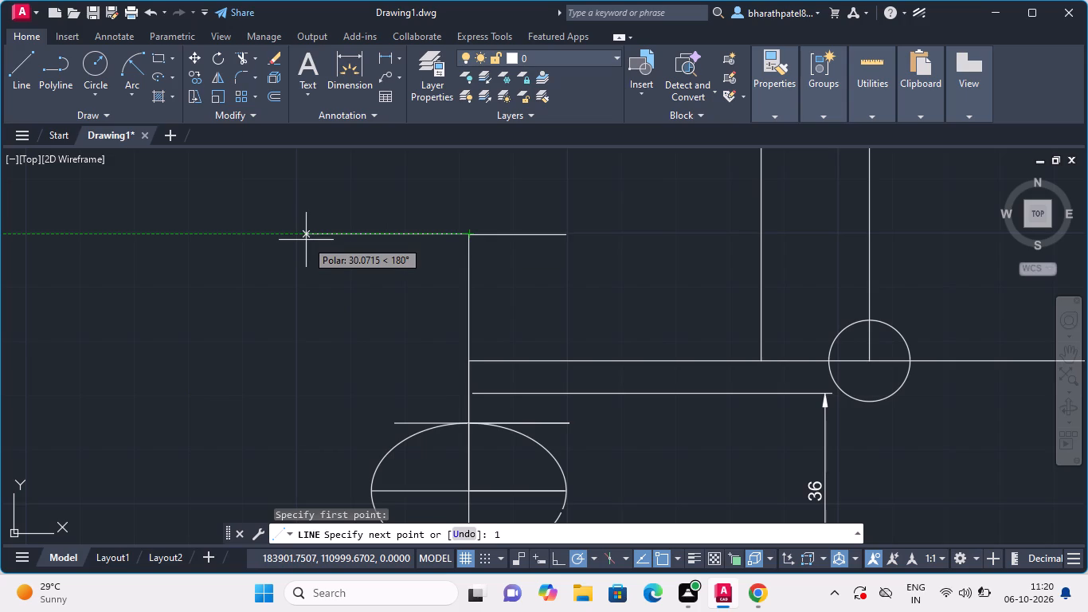
pyautogui.press('8')
pyautogui.press('Return')
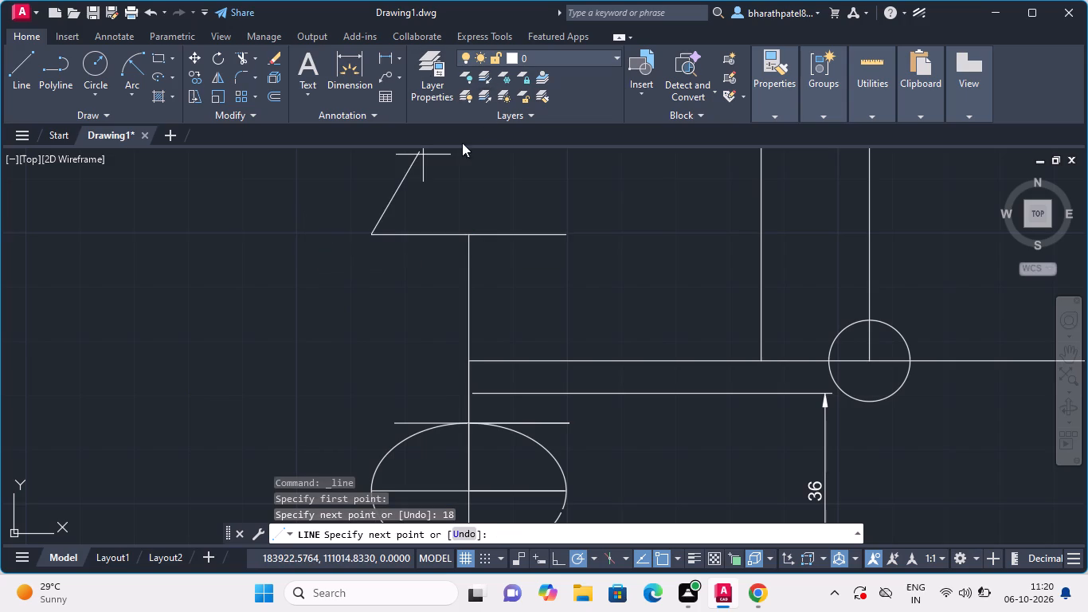
pyautogui.press('Escape')
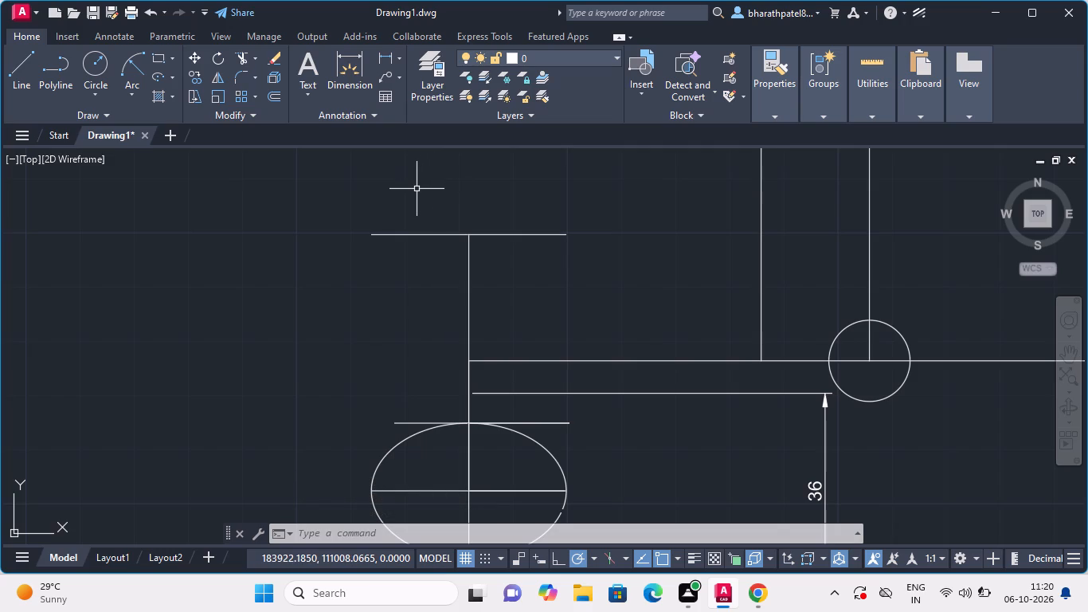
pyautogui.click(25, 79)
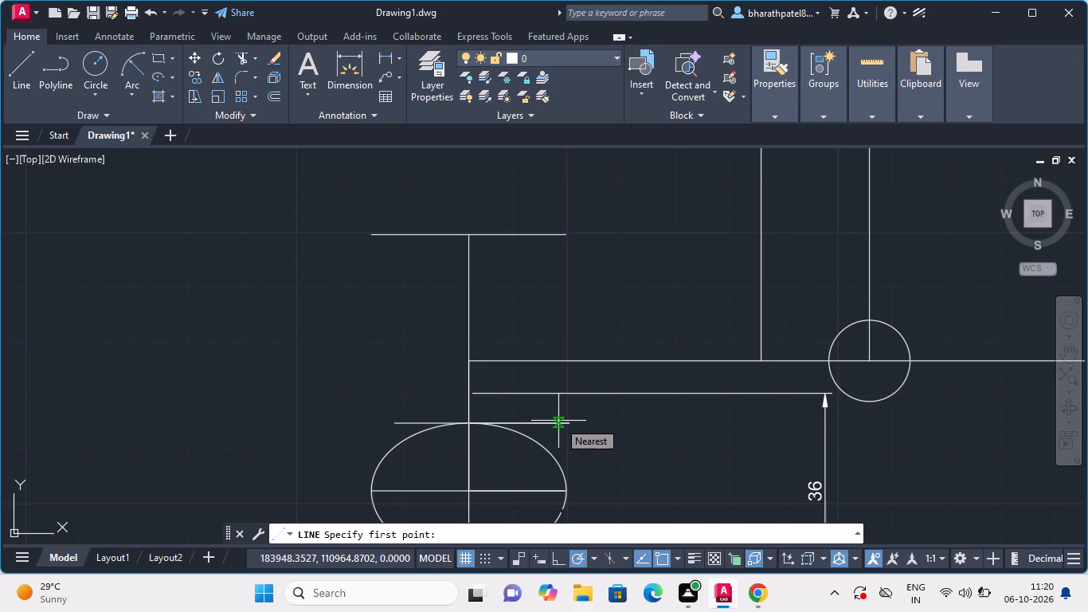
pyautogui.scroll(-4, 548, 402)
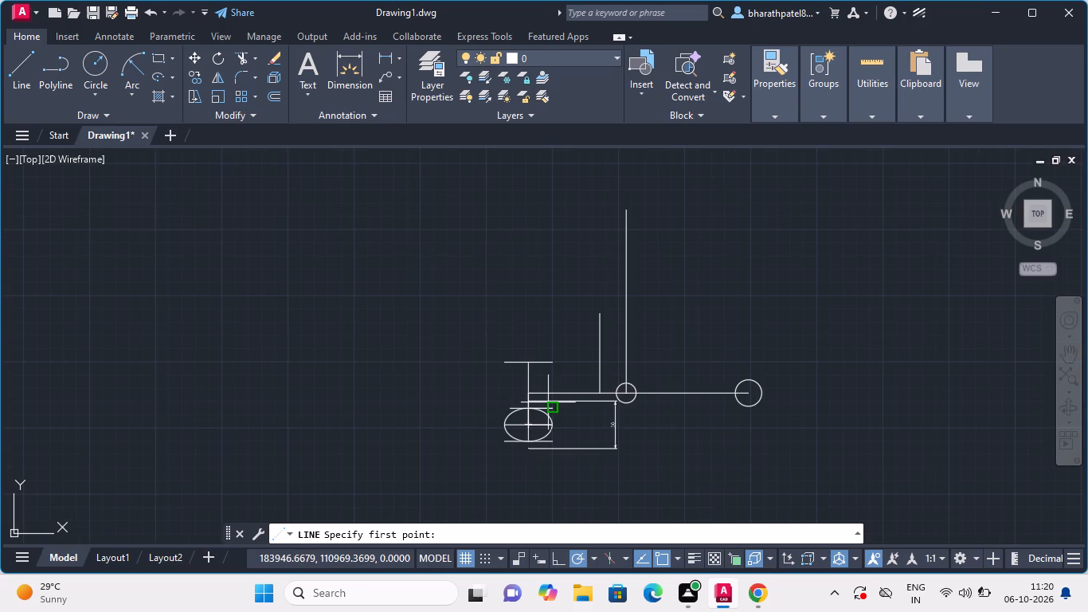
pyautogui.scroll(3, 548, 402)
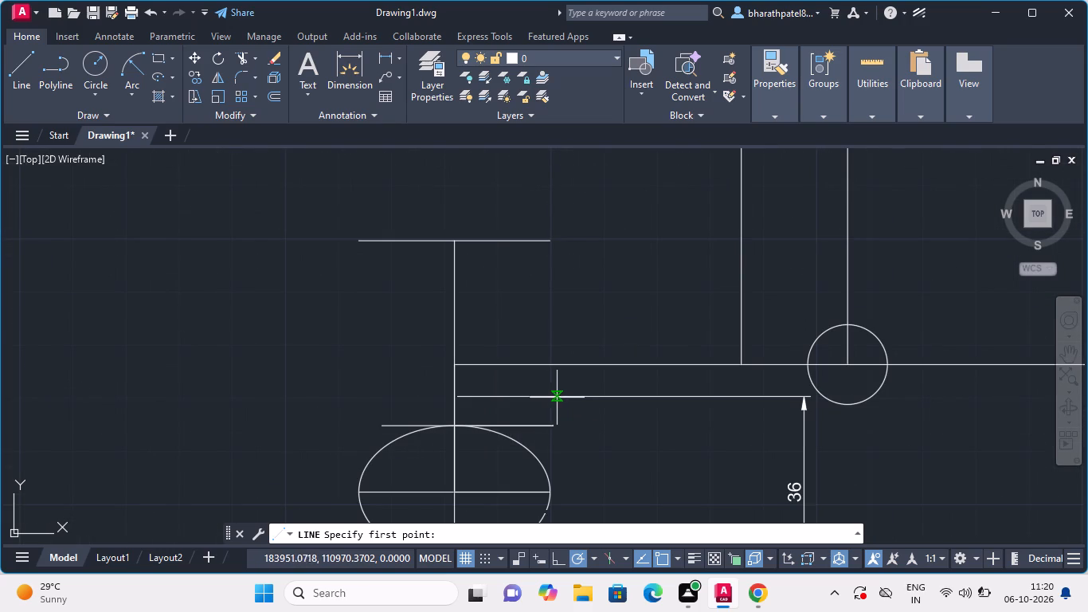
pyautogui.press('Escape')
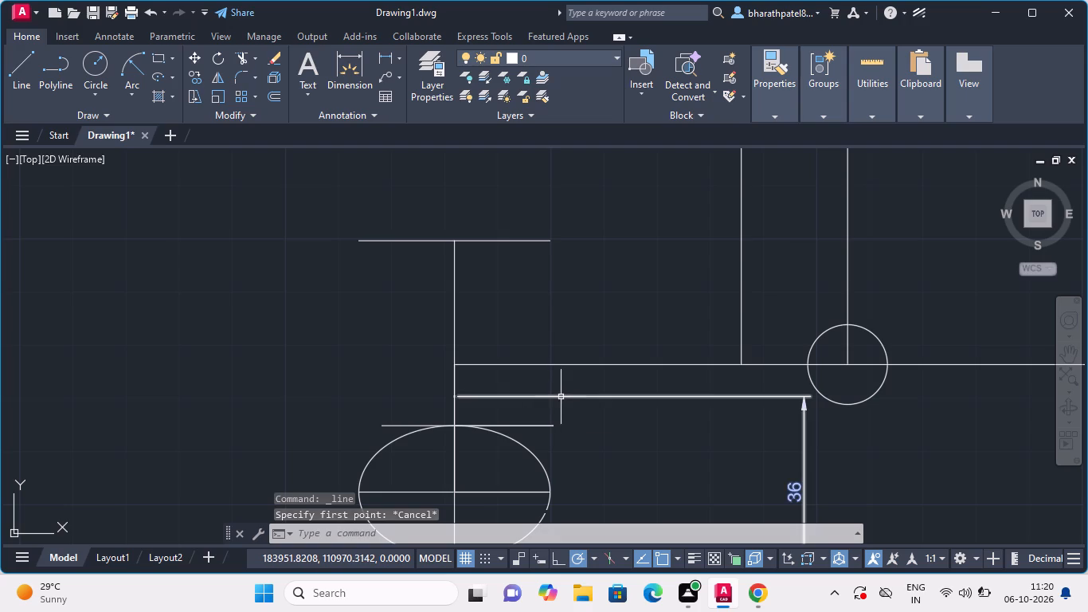
# Delete the 36 height dimension beside the ellipse.
pyautogui.click(561, 397)
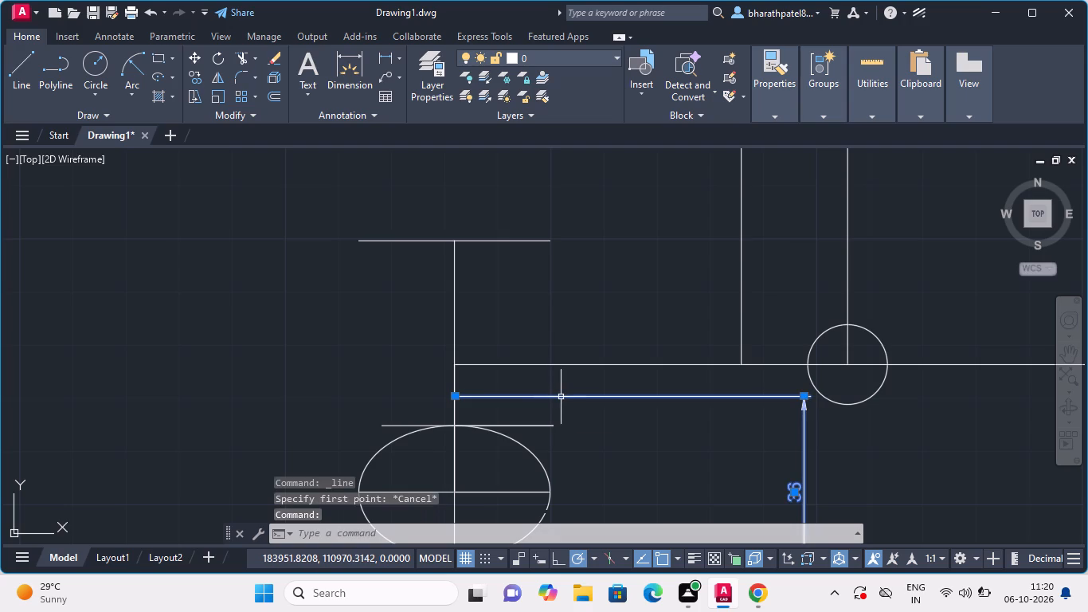
pyautogui.press('Delete')
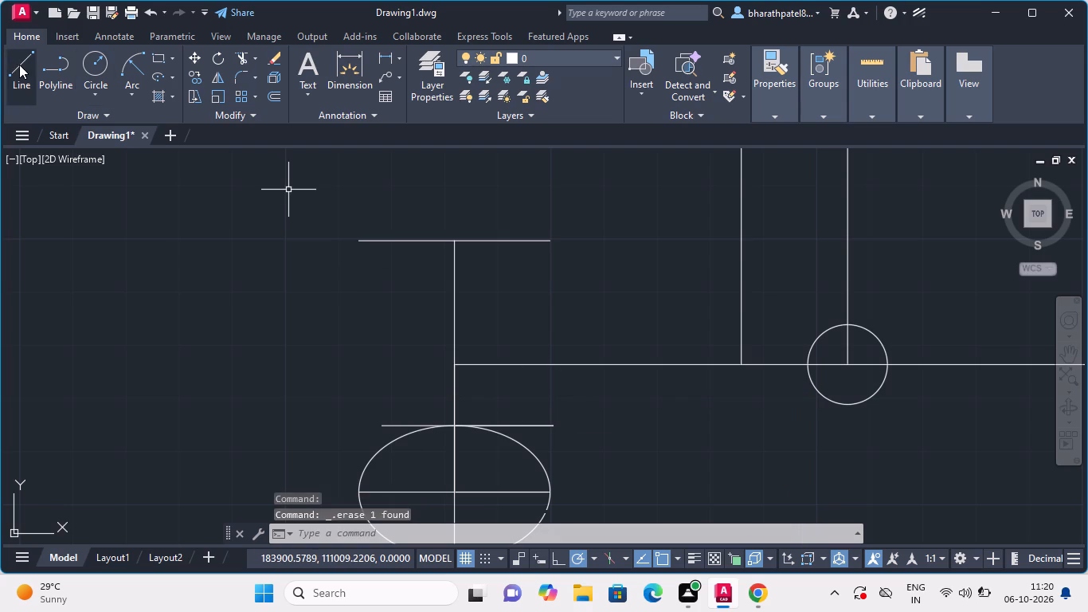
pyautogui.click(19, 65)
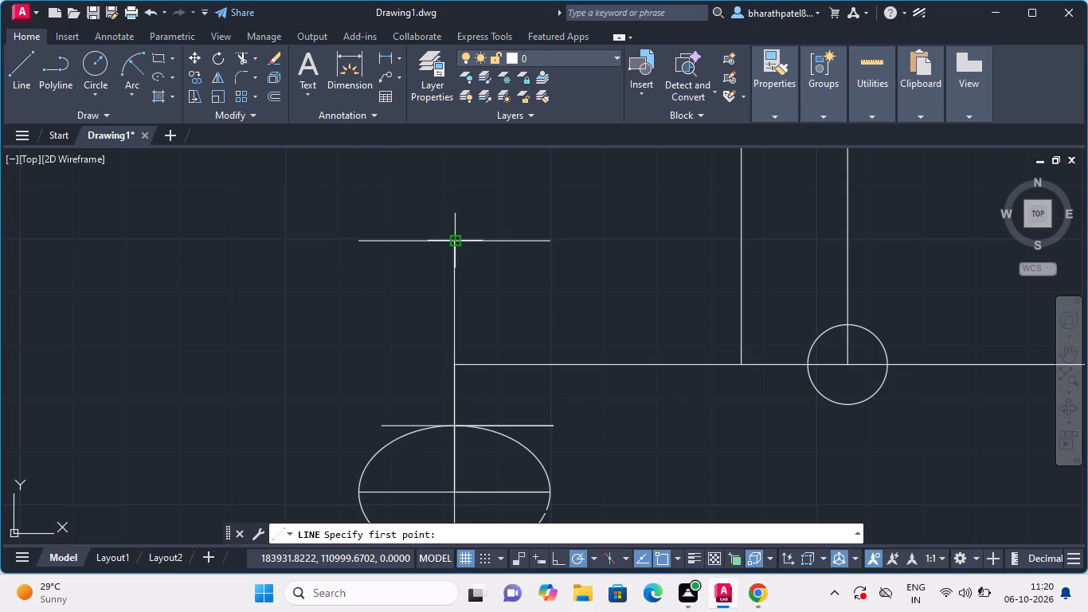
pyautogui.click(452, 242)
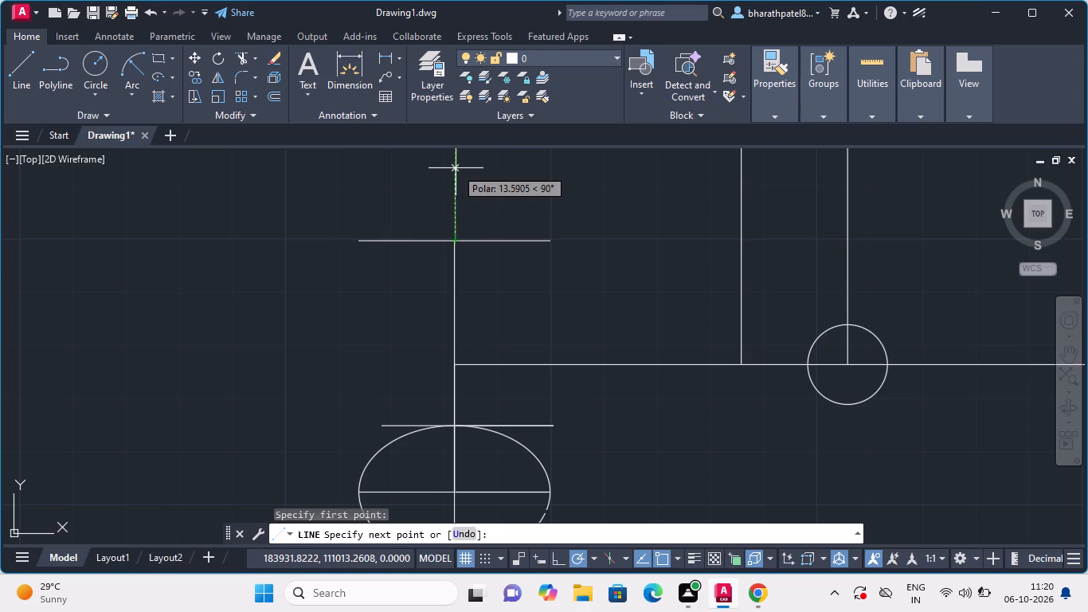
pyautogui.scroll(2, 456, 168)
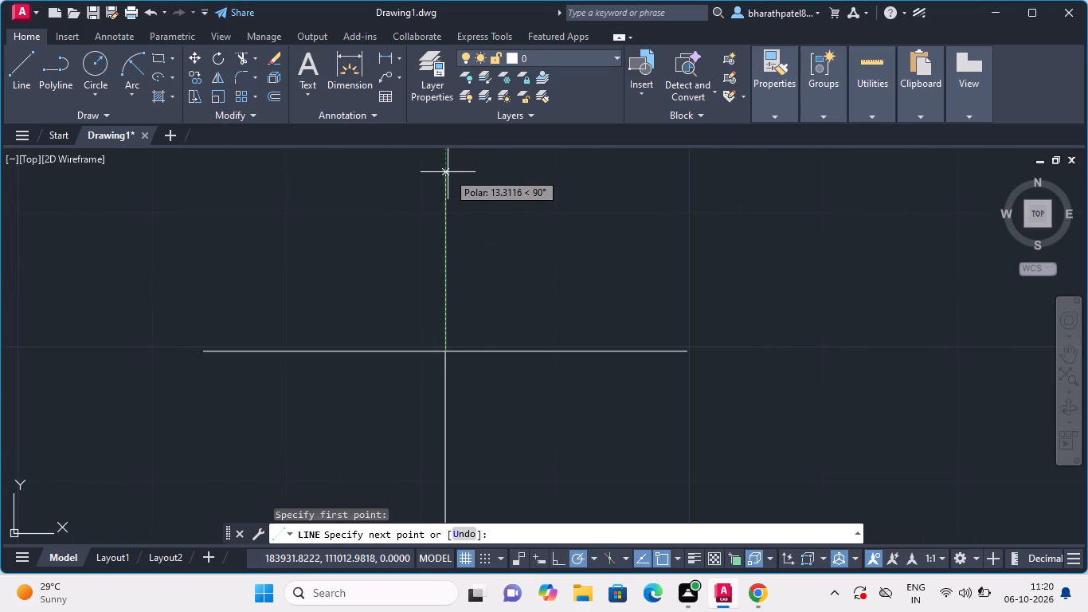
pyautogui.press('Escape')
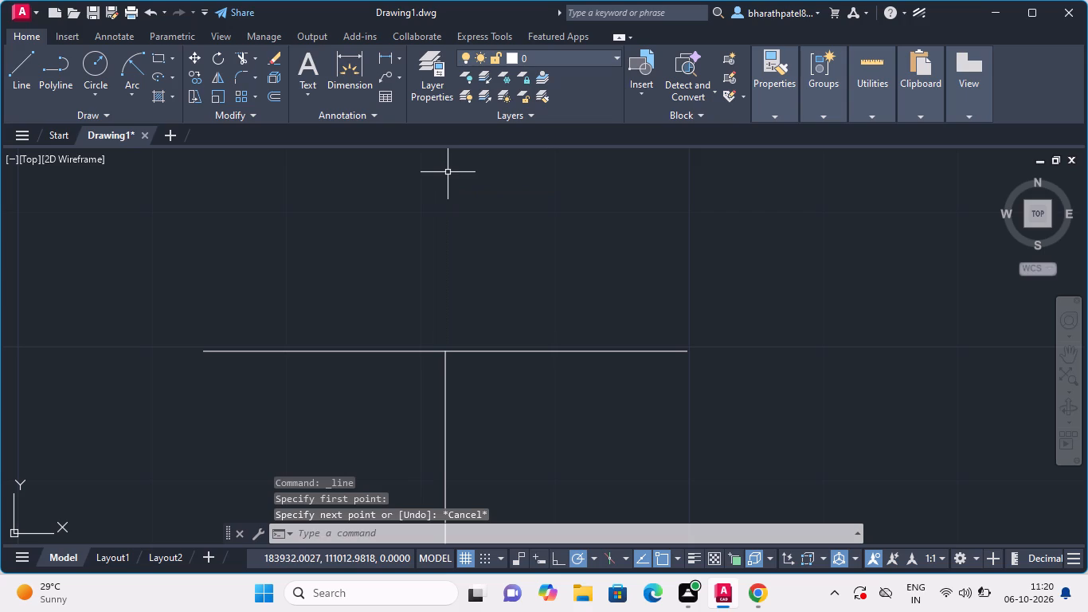
# Draw a line 35.8 straight up from the left end of the long horizontal, continuing 18 horizontally to the left.
pyautogui.click(17, 64)
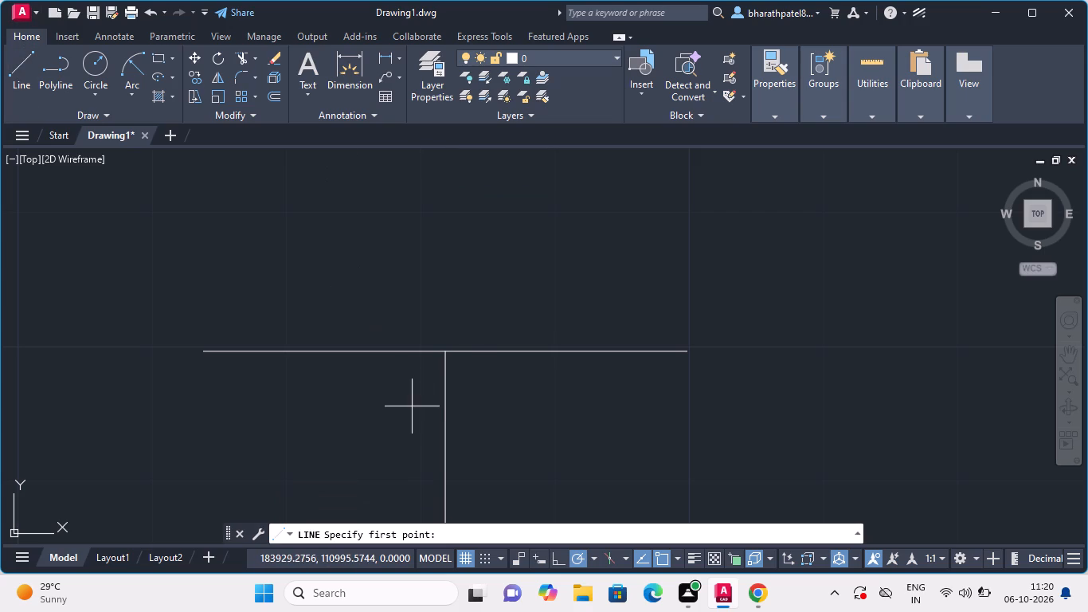
pyautogui.scroll(-4, 421, 393)
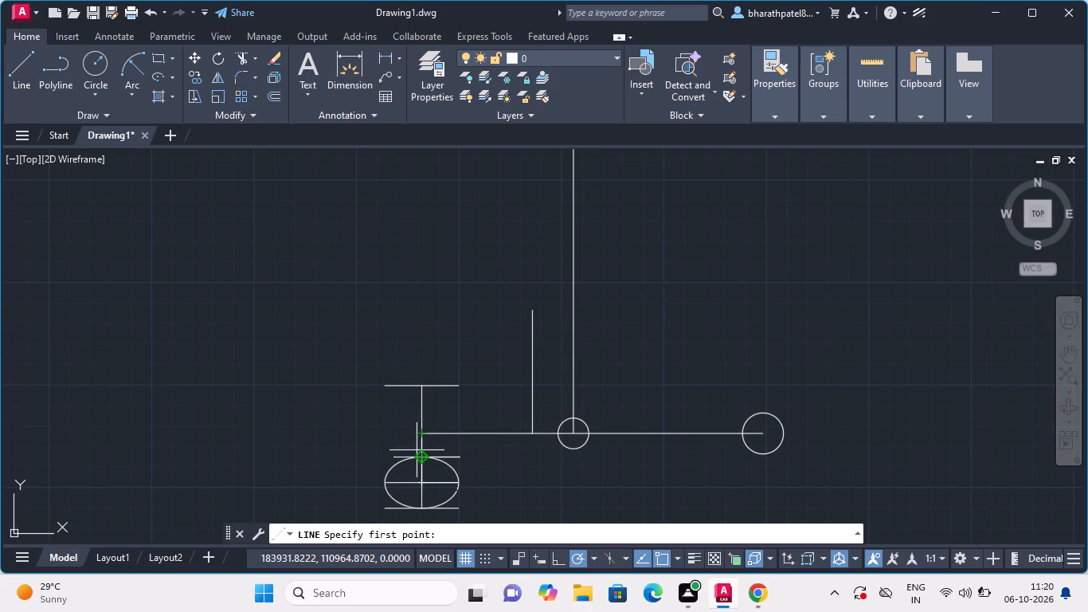
pyautogui.scroll(2, 417, 446)
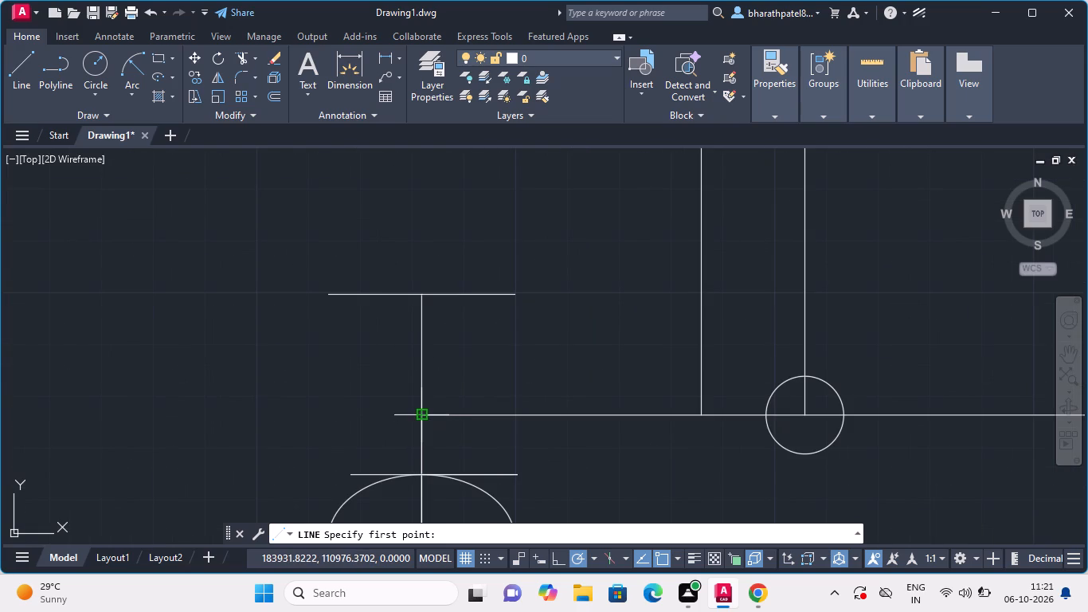
pyautogui.click(421, 418)
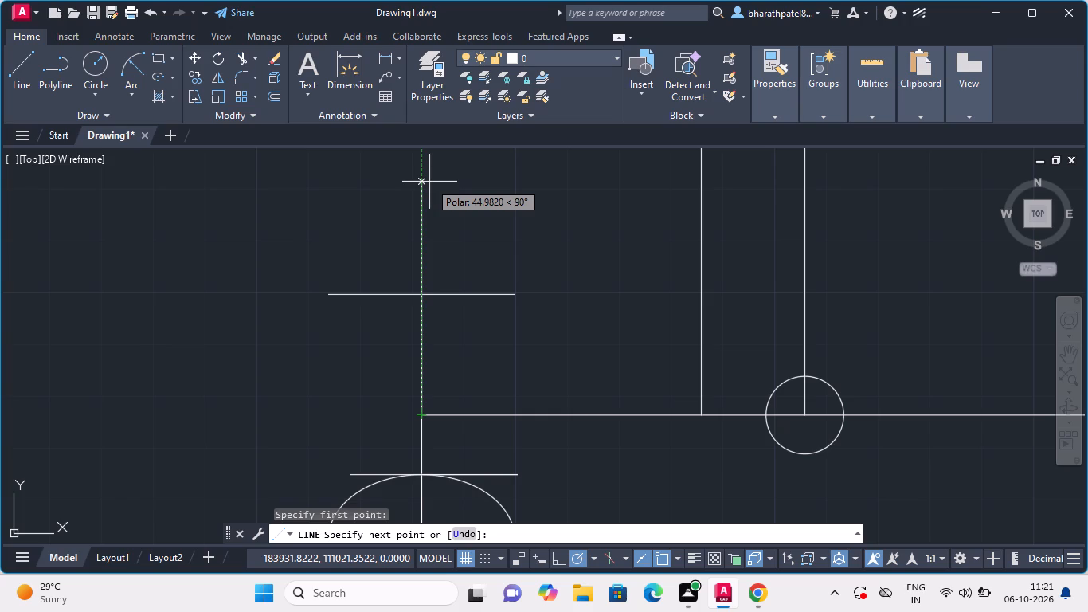
pyautogui.write('35')
pyautogui.press('.')
pyautogui.press('8')
pyautogui.press('Return')
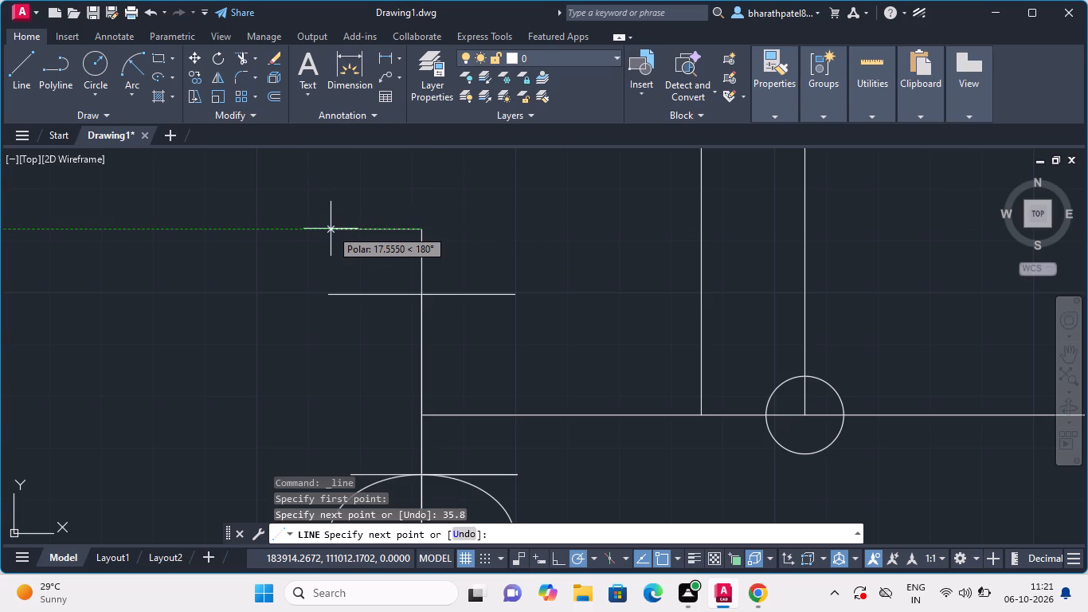
pyautogui.write('18')
pyautogui.press('Return')
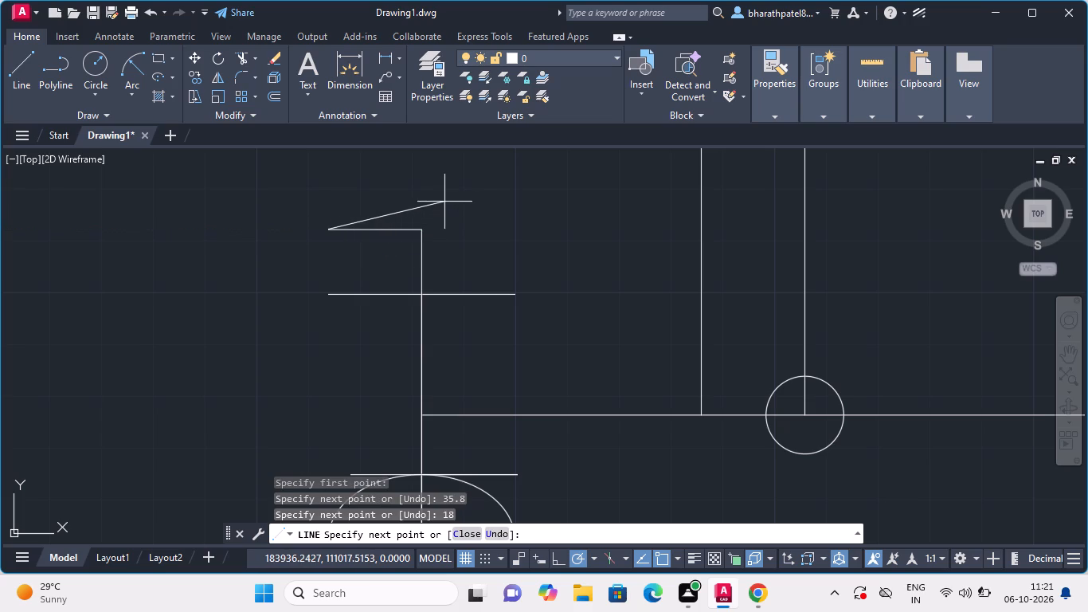
pyautogui.press('Escape')
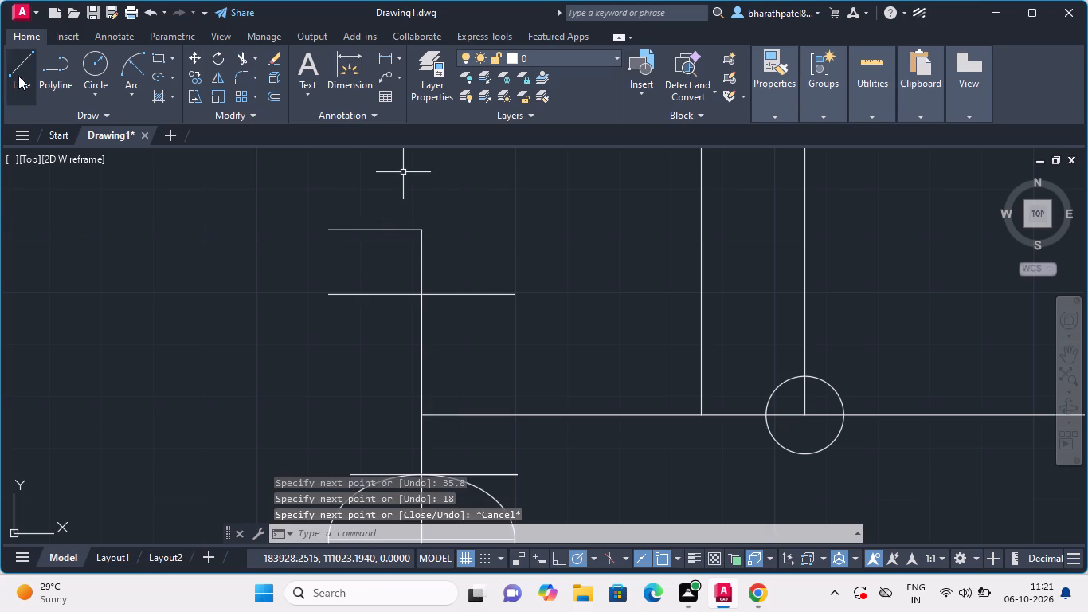
# Draw an 18-long horizontal line to the right from the top end of the new 35.8 vertical.
pyautogui.click(18, 76)
pyautogui.click(422, 228)
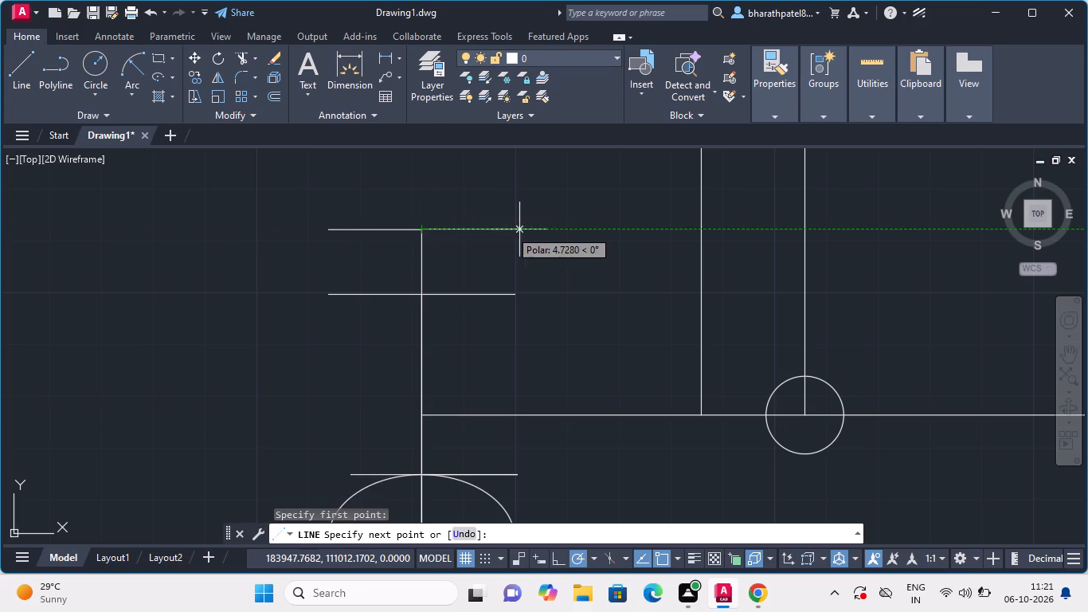
pyautogui.write('18')
pyautogui.press('Return')
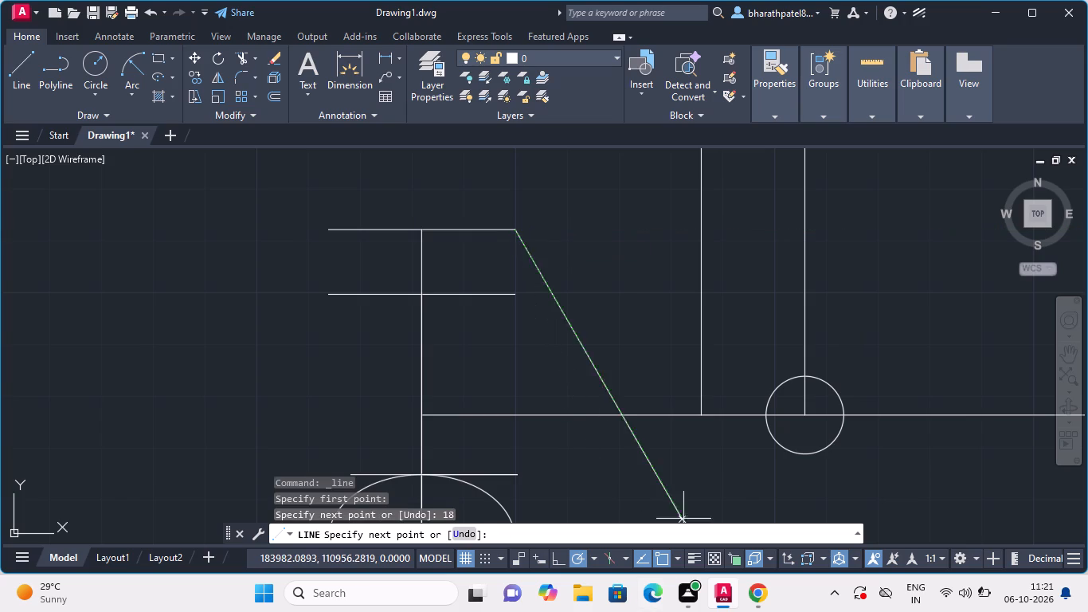
pyautogui.press('Escape')
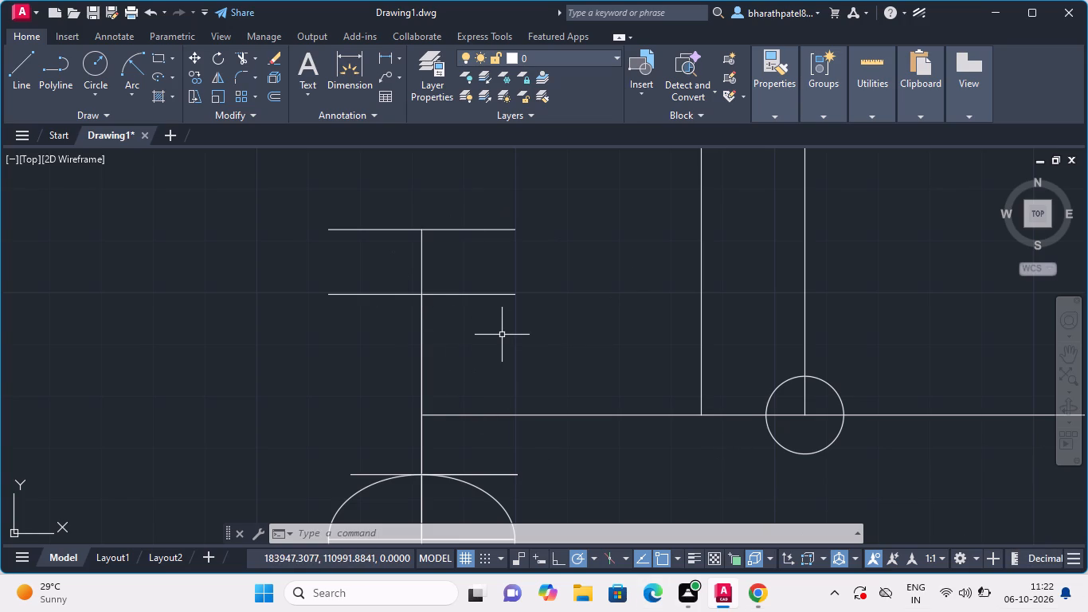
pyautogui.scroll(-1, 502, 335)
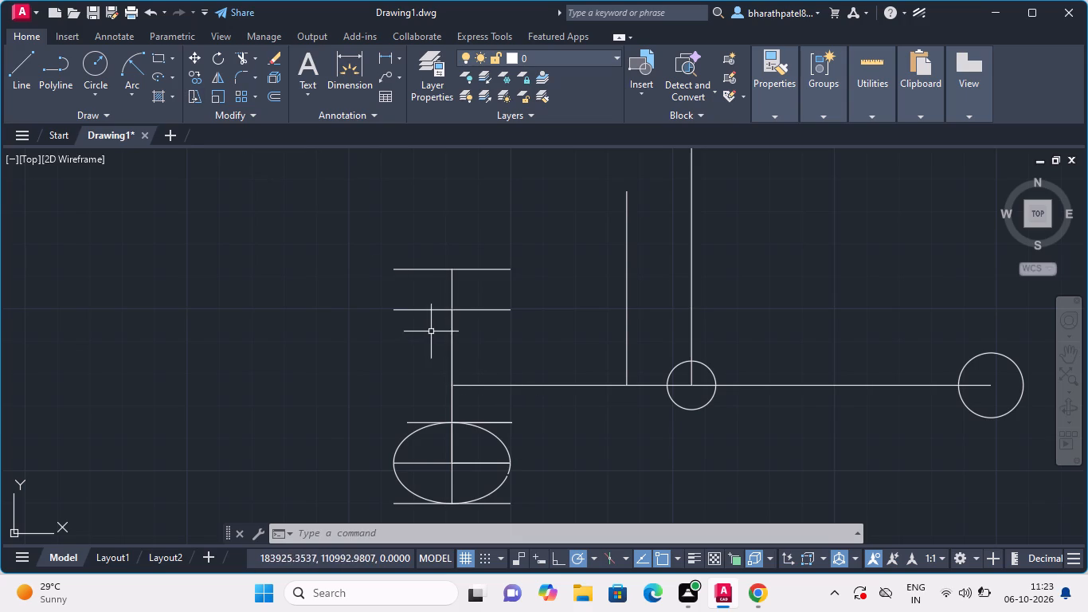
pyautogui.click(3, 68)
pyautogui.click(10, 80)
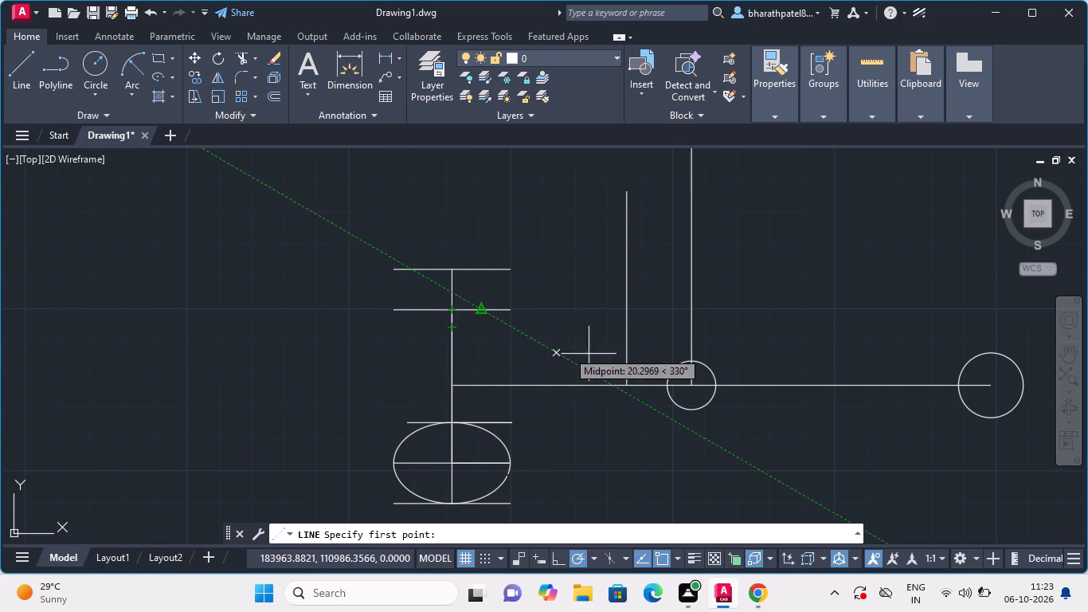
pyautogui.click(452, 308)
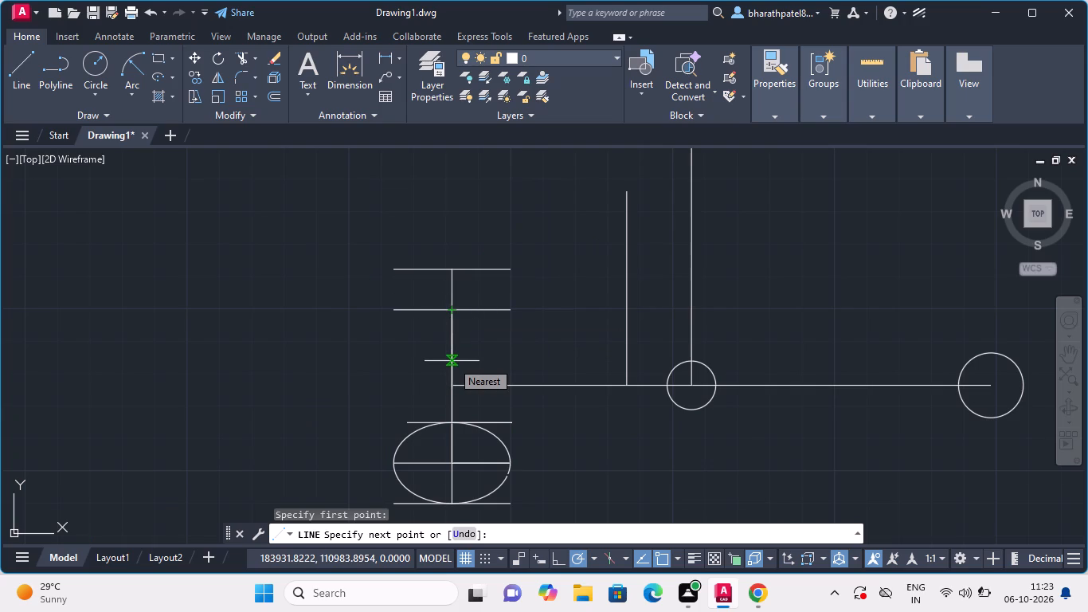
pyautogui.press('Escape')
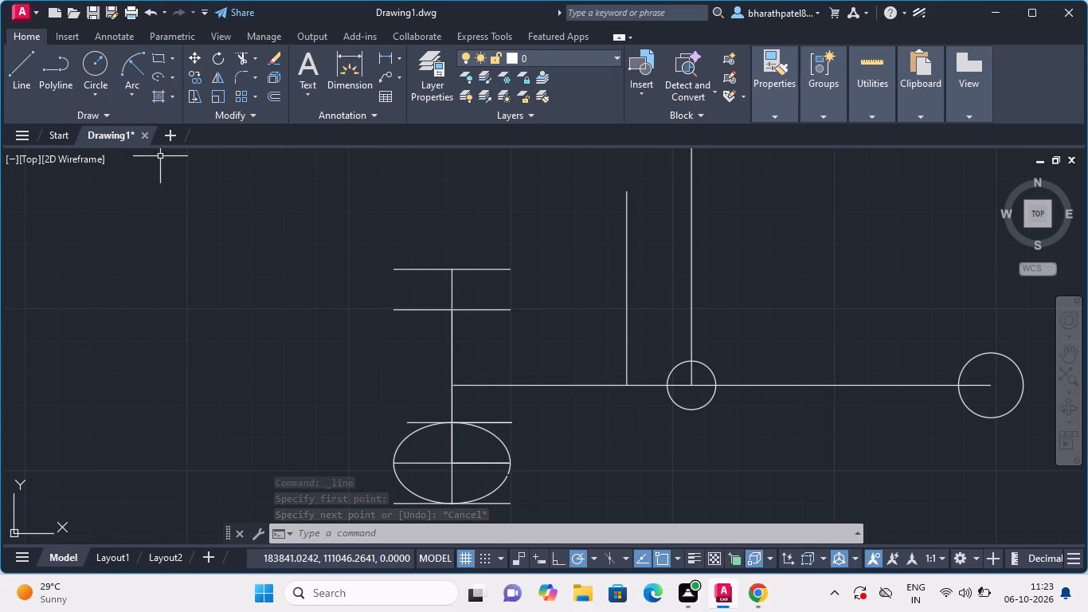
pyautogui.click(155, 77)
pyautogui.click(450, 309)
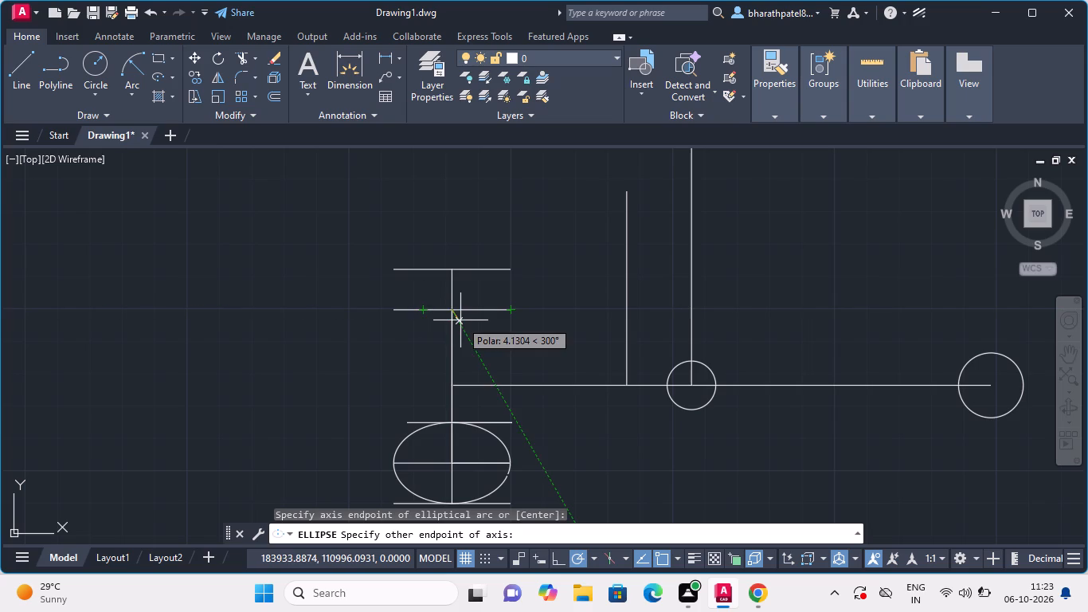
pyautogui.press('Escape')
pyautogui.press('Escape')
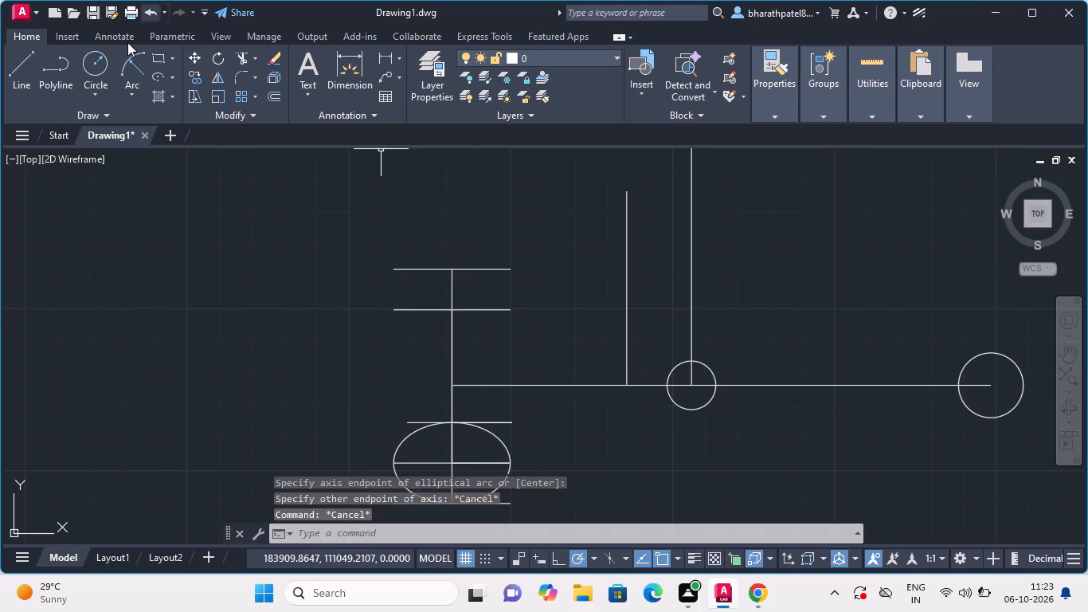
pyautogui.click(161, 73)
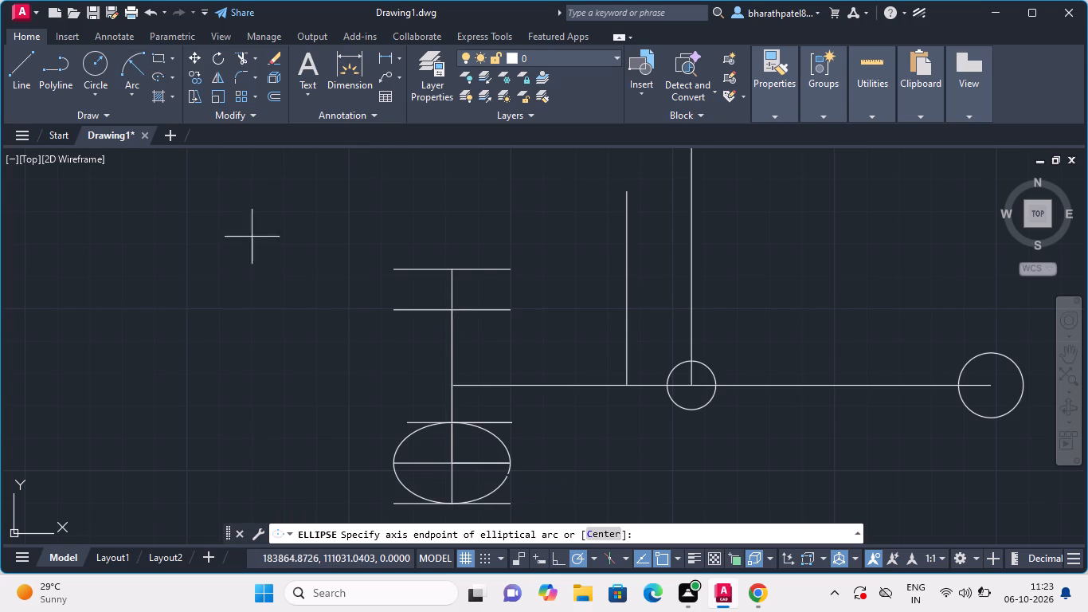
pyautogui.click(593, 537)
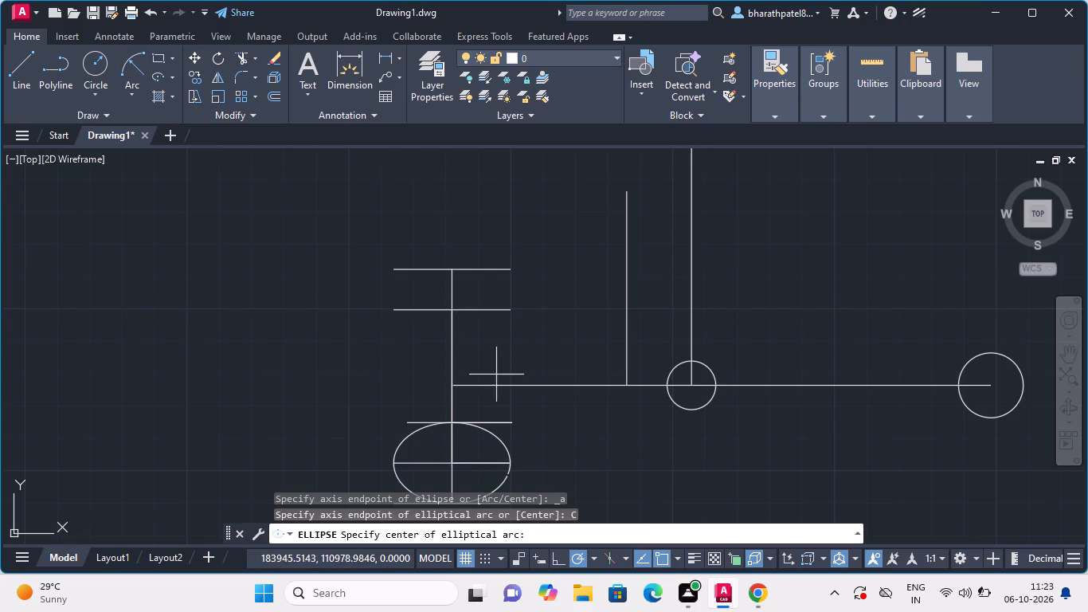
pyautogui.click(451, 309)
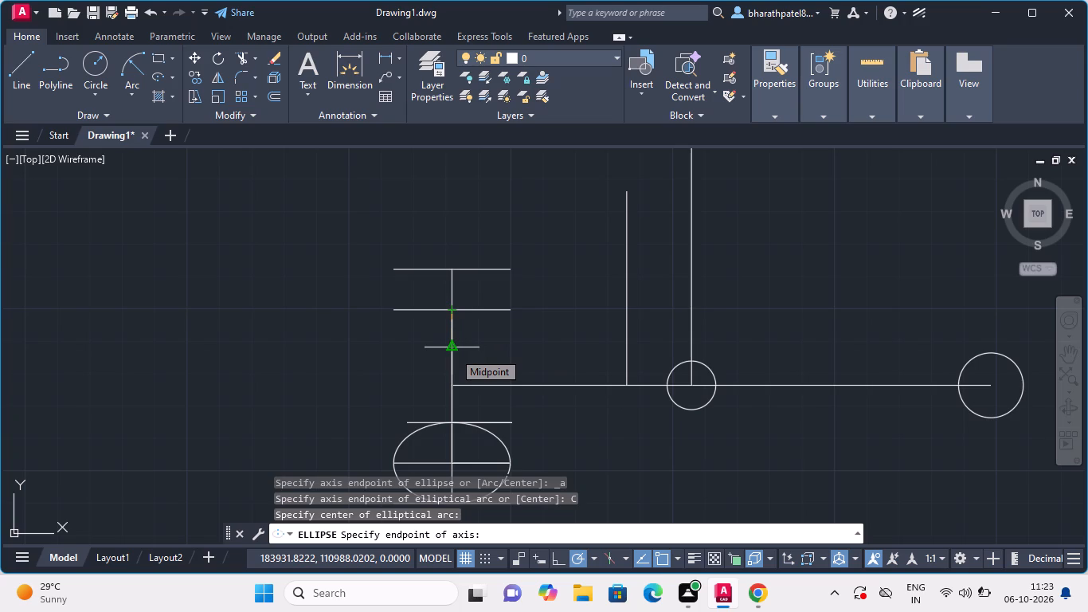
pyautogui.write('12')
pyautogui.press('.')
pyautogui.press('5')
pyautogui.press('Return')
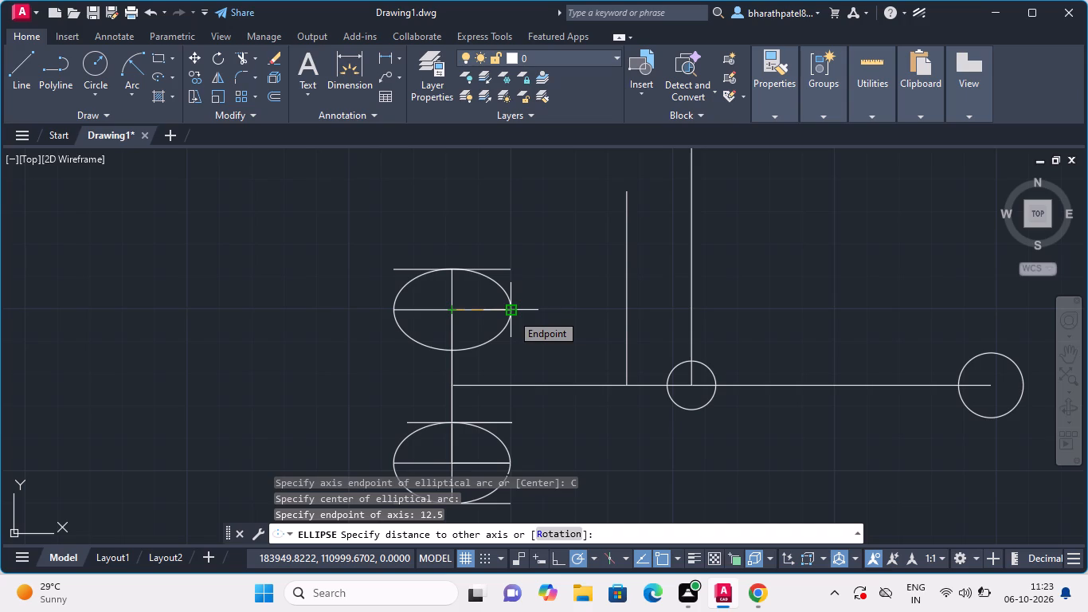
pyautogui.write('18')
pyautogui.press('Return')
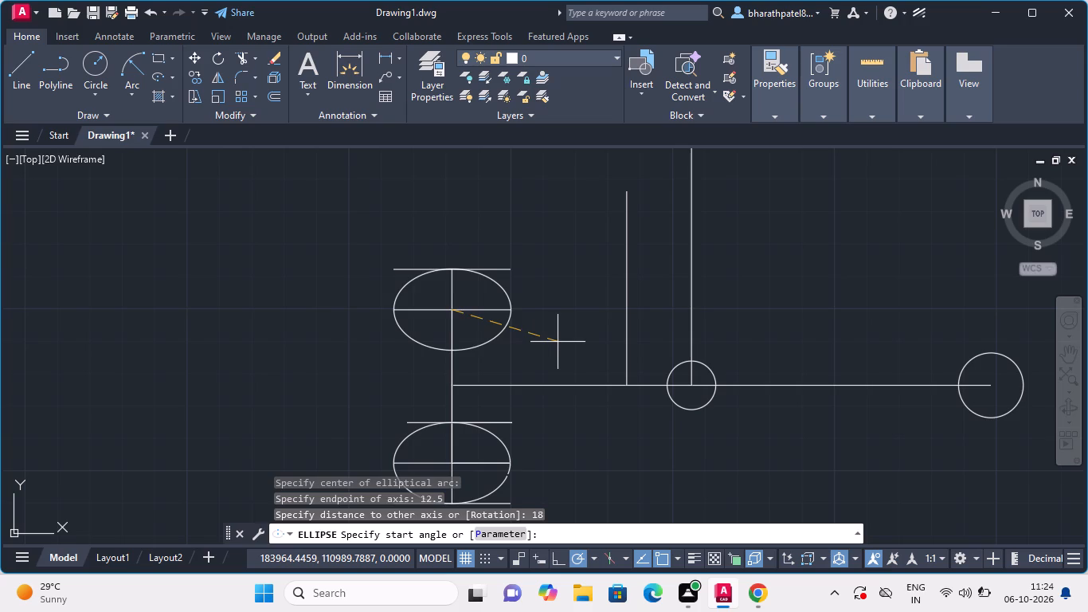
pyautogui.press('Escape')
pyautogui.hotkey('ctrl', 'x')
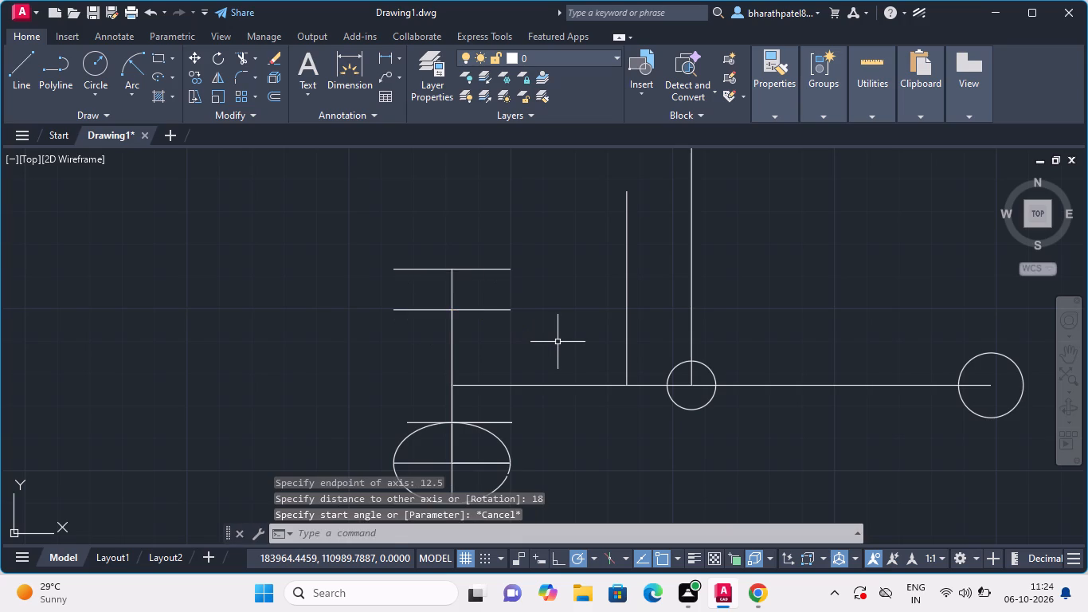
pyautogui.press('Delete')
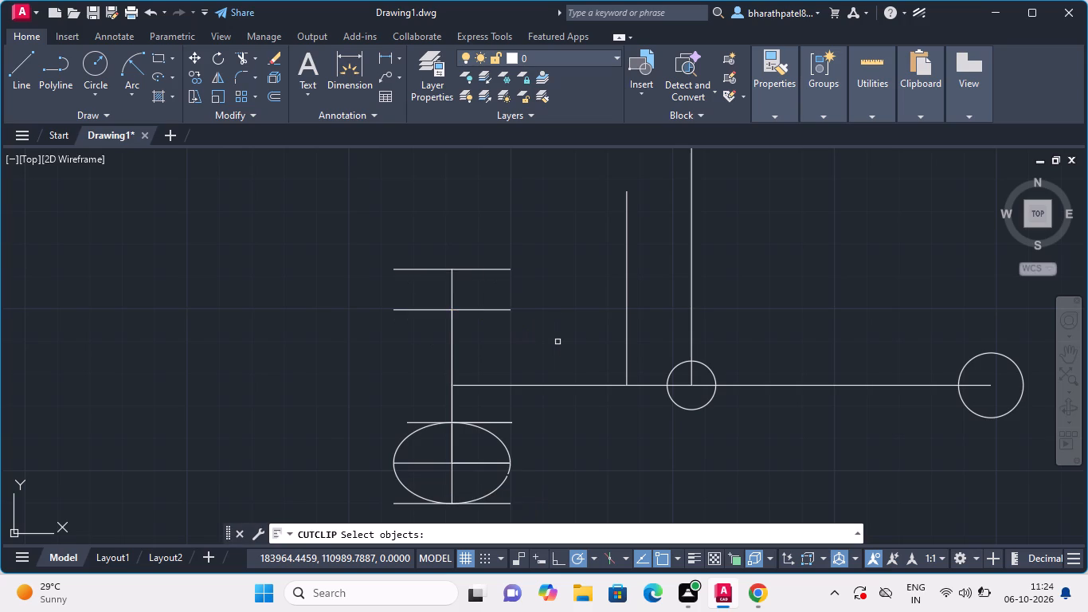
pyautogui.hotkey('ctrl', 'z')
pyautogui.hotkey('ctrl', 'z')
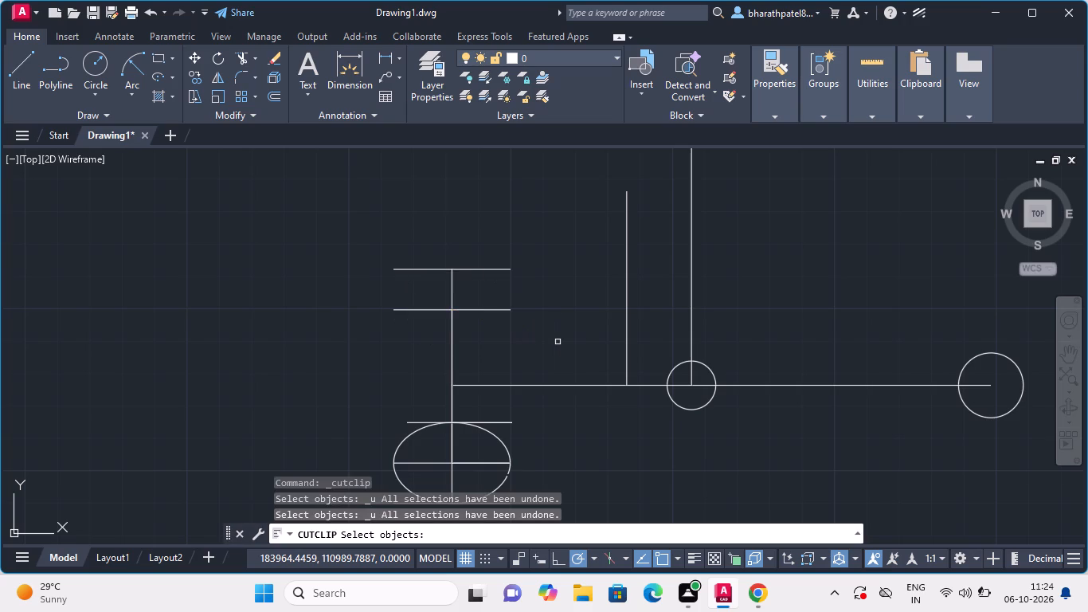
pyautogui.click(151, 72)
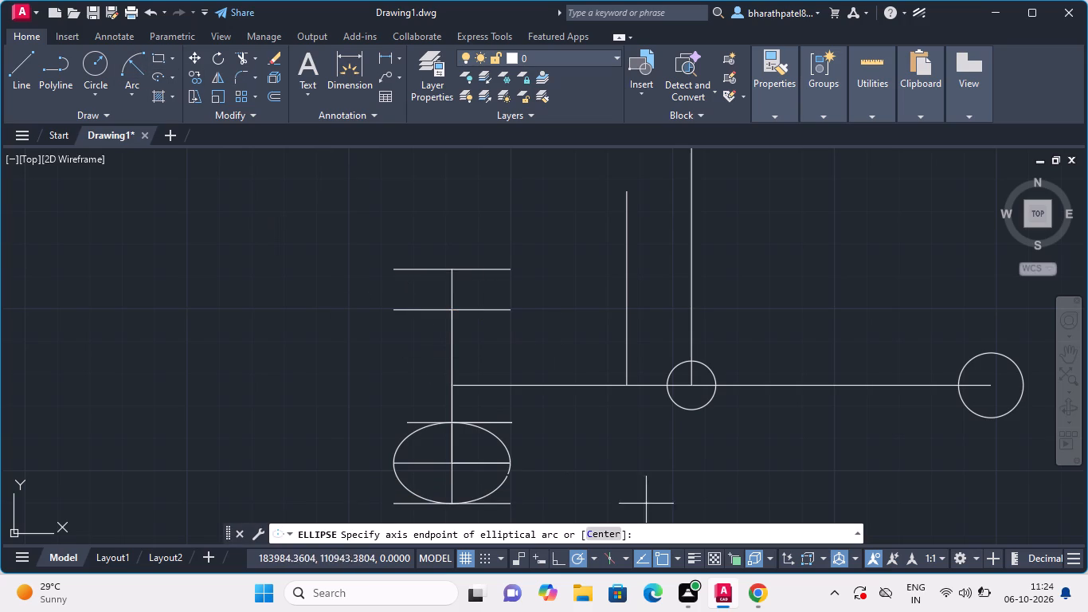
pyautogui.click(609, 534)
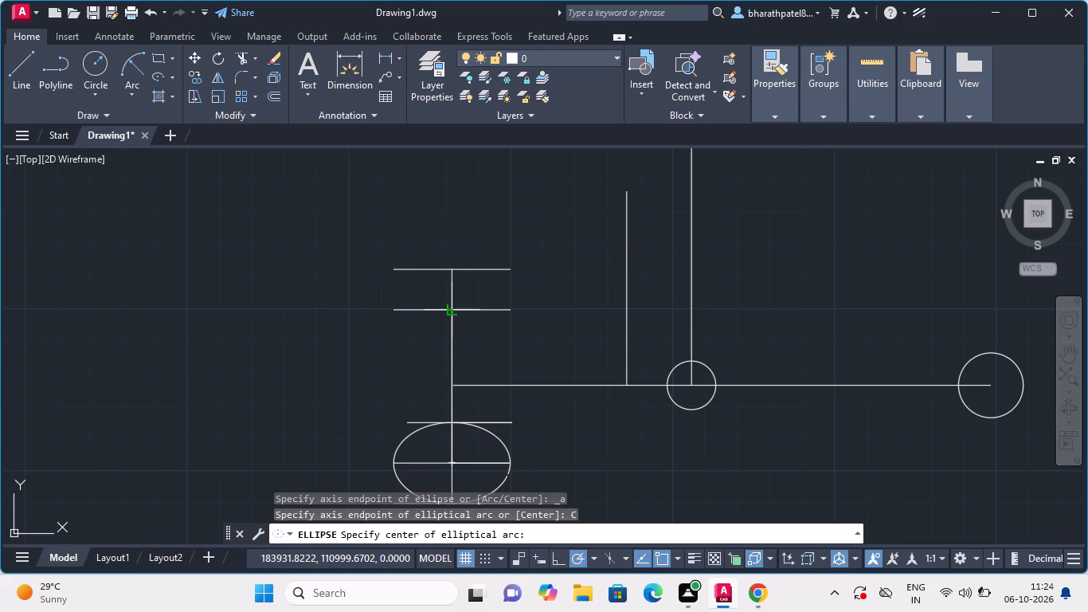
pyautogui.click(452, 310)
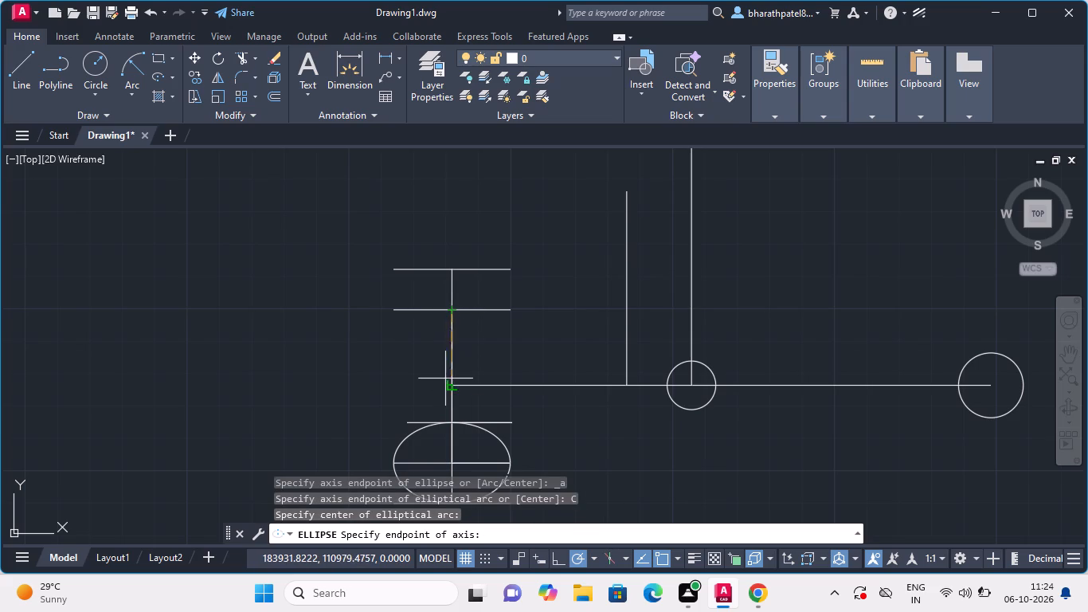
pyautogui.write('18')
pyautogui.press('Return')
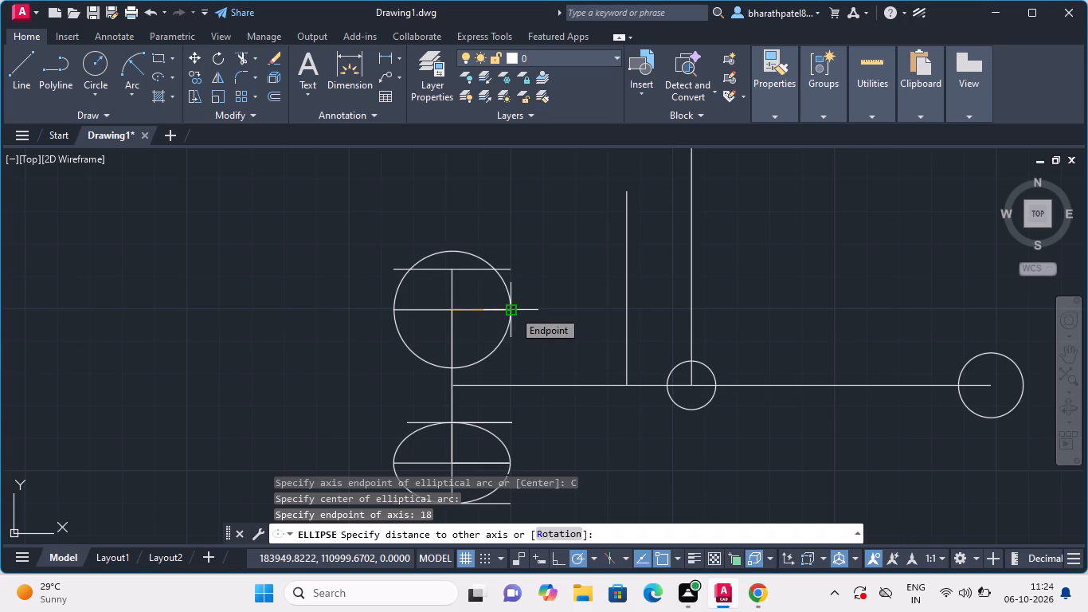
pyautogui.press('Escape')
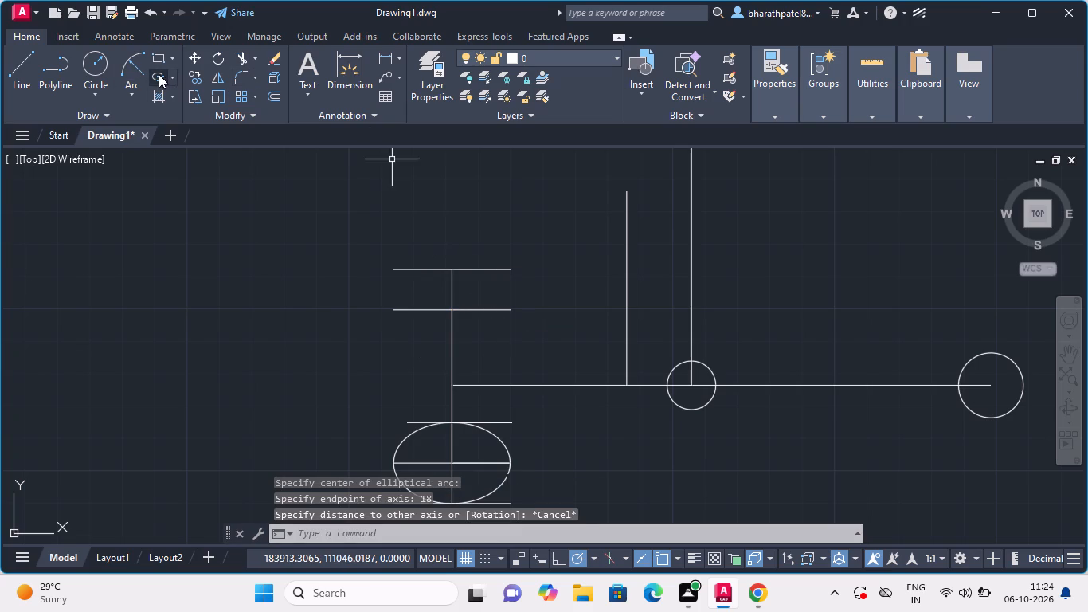
# Draw a full-sweep elliptical arc centred where the vertical meets the lower of the two upper horizontals, with half-axes 12.5 vertical and 18 horizontal.
pyautogui.click(159, 75)
pyautogui.click(599, 531)
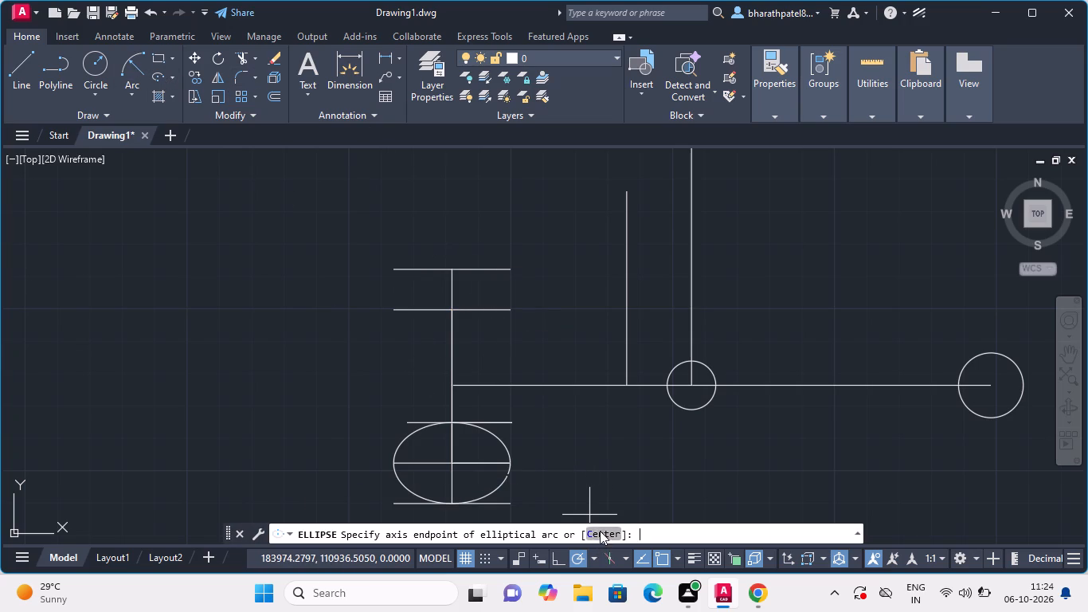
pyautogui.click(451, 311)
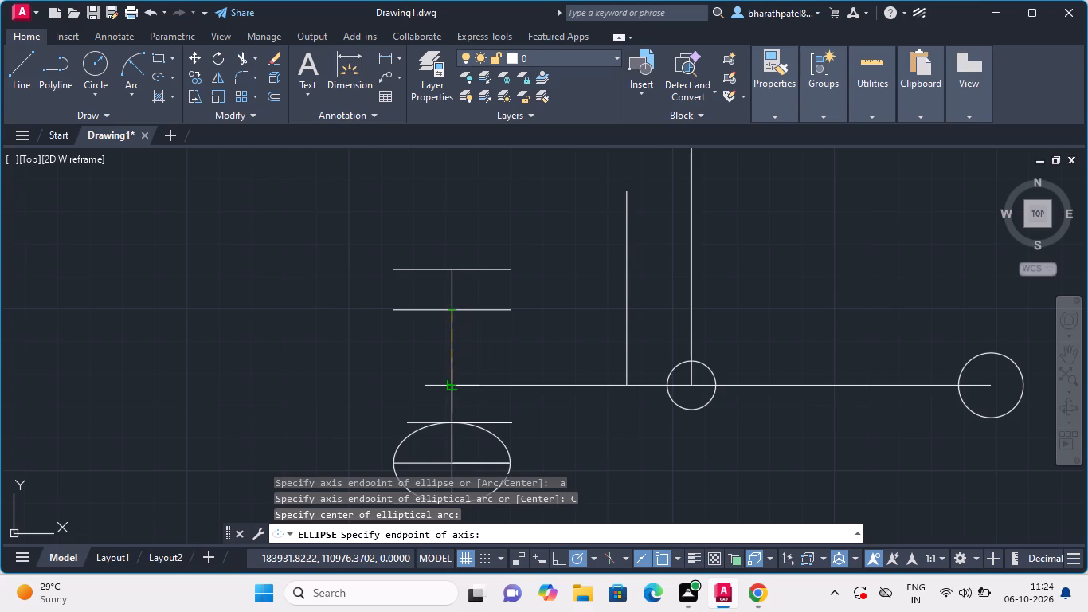
pyautogui.write('12')
pyautogui.press('.')
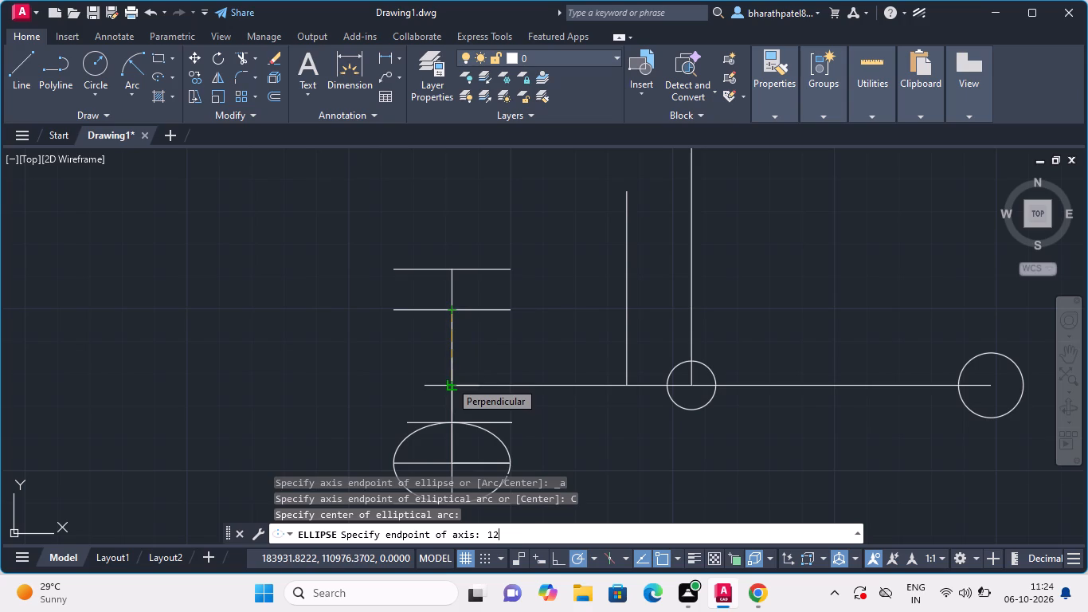
pyautogui.press('5')
pyautogui.press('Return')
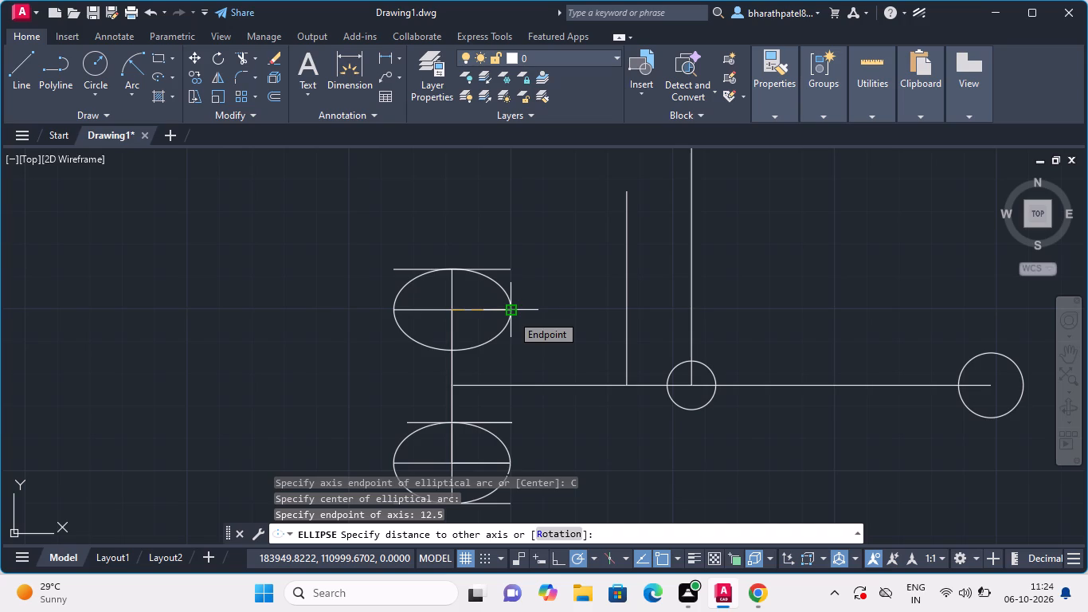
pyautogui.press('1')
pyautogui.press('8')
pyautogui.press('Return')
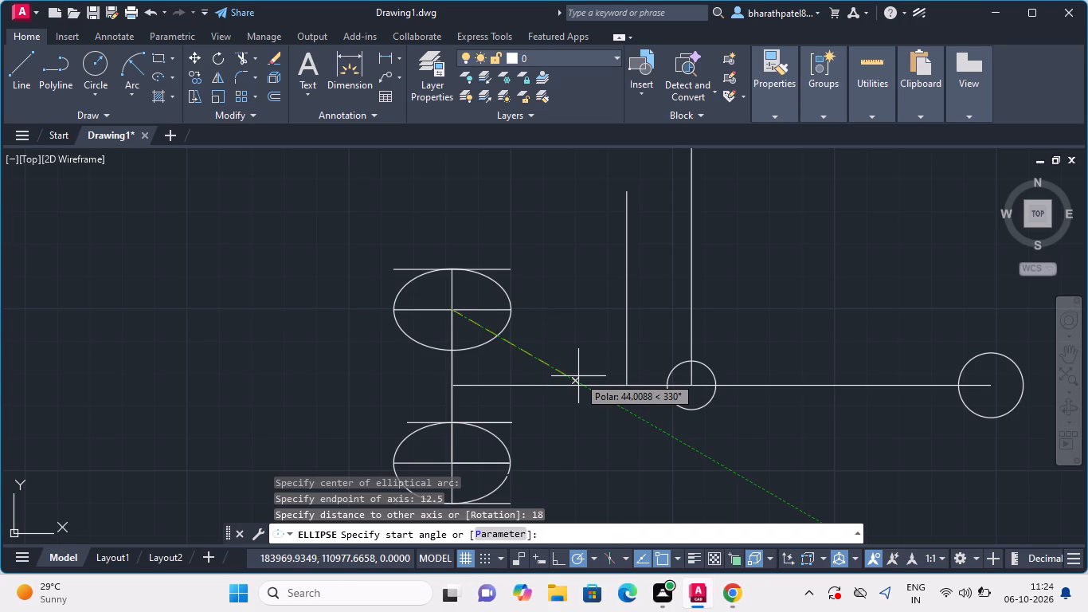
pyautogui.click(549, 308)
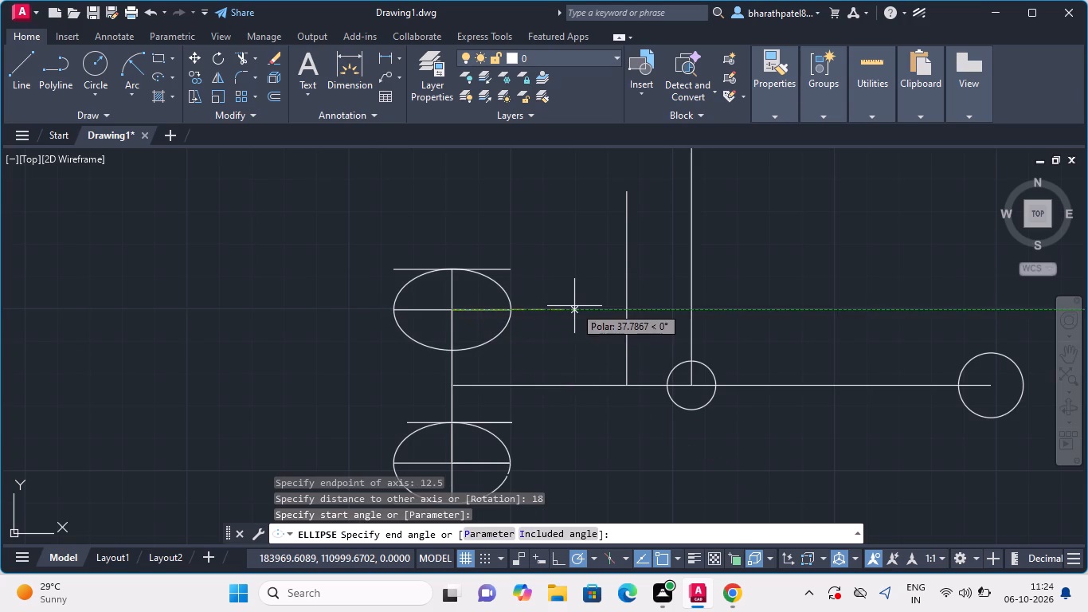
pyautogui.click(574, 306)
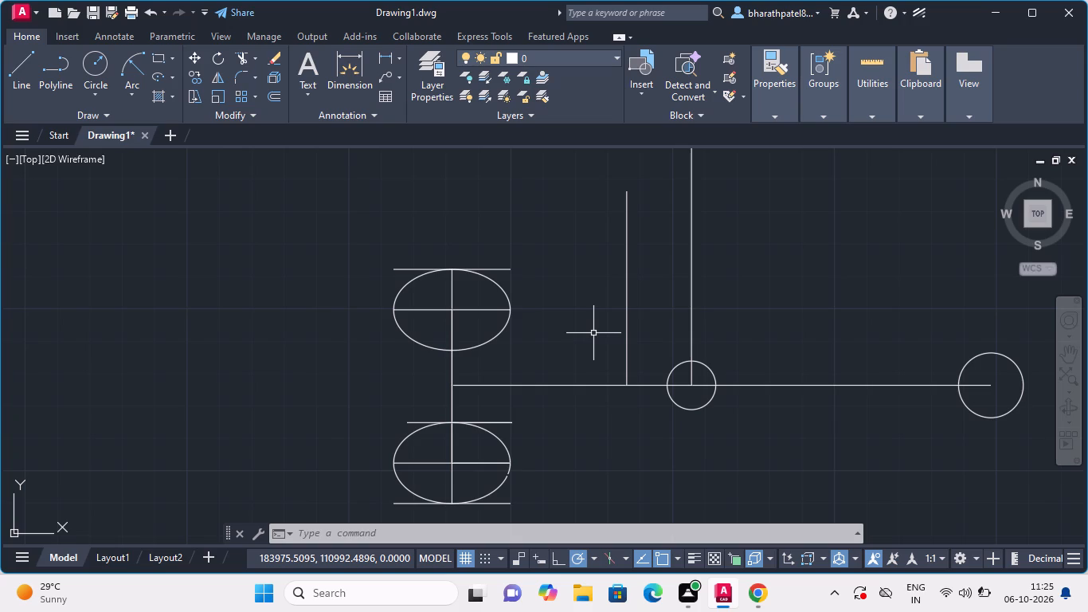
# Draw a line 19 straight up from the foot of the short vertical, continuing to a tangent point atop the large right-hand circle.
pyautogui.scroll(-3, 593, 333)
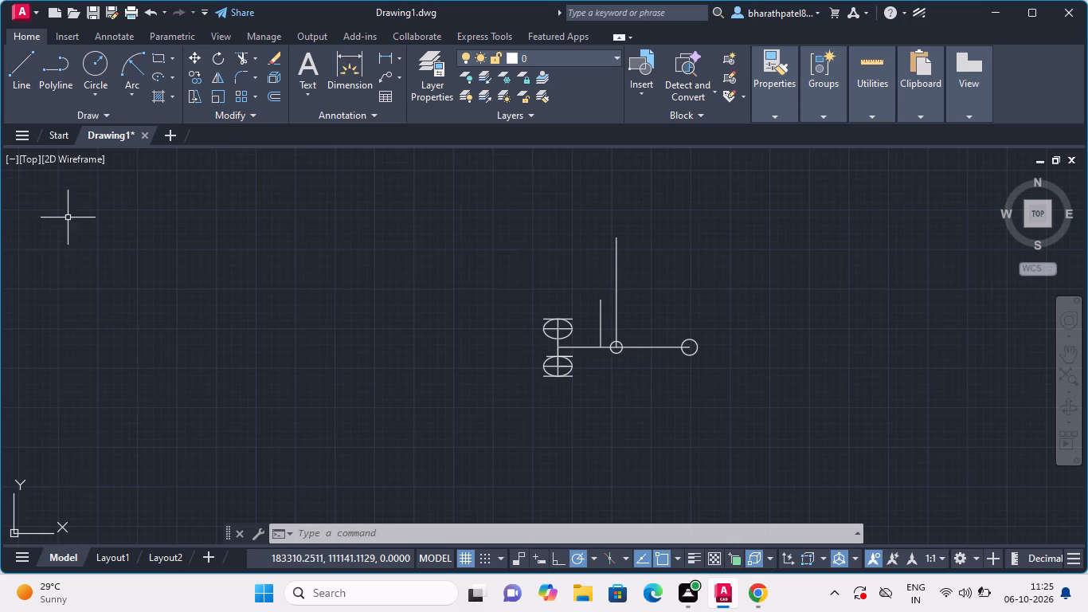
pyautogui.scroll(4, 611, 339)
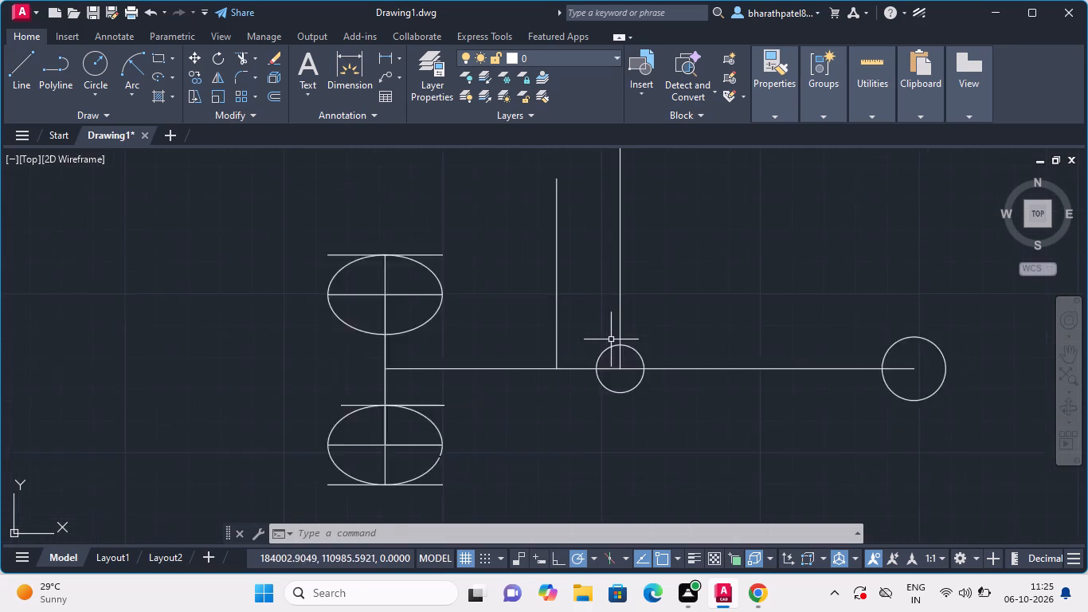
pyautogui.click(16, 71)
pyautogui.click(526, 384)
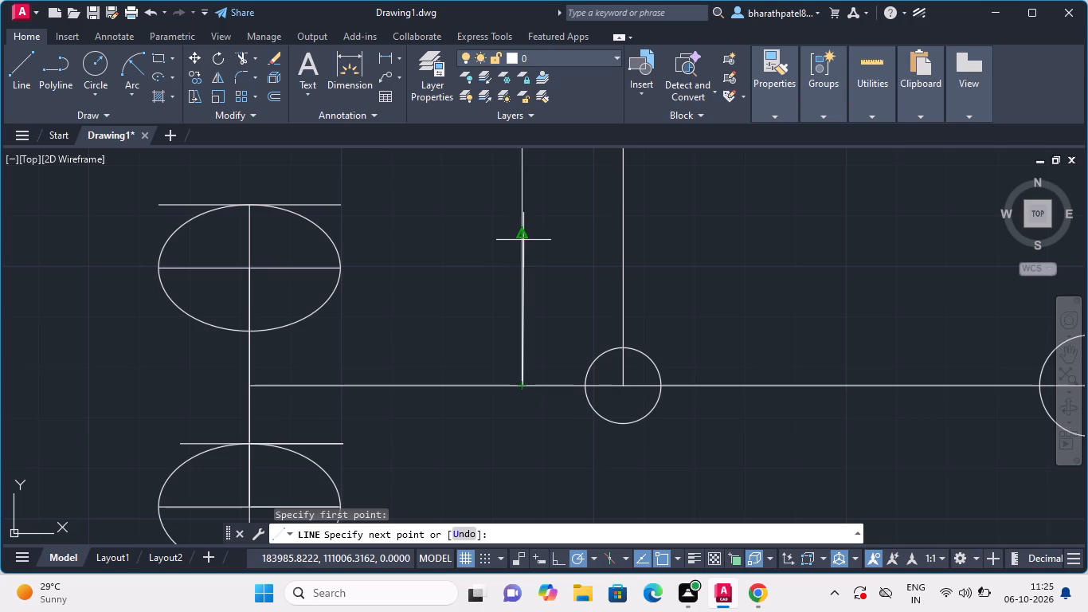
pyautogui.write('19')
pyautogui.press('Return')
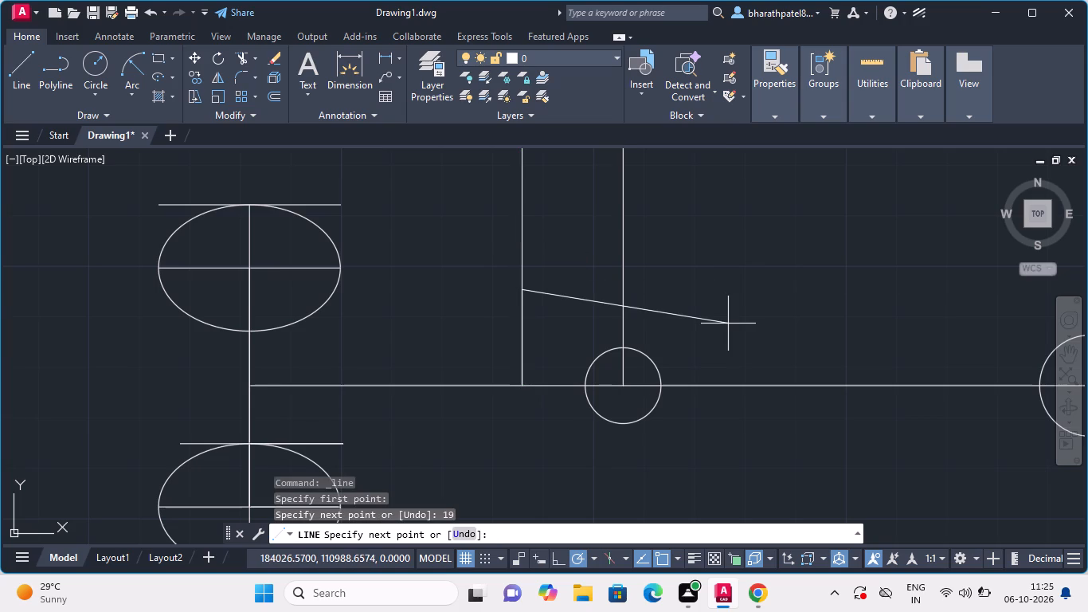
pyautogui.scroll(-2, 707, 321)
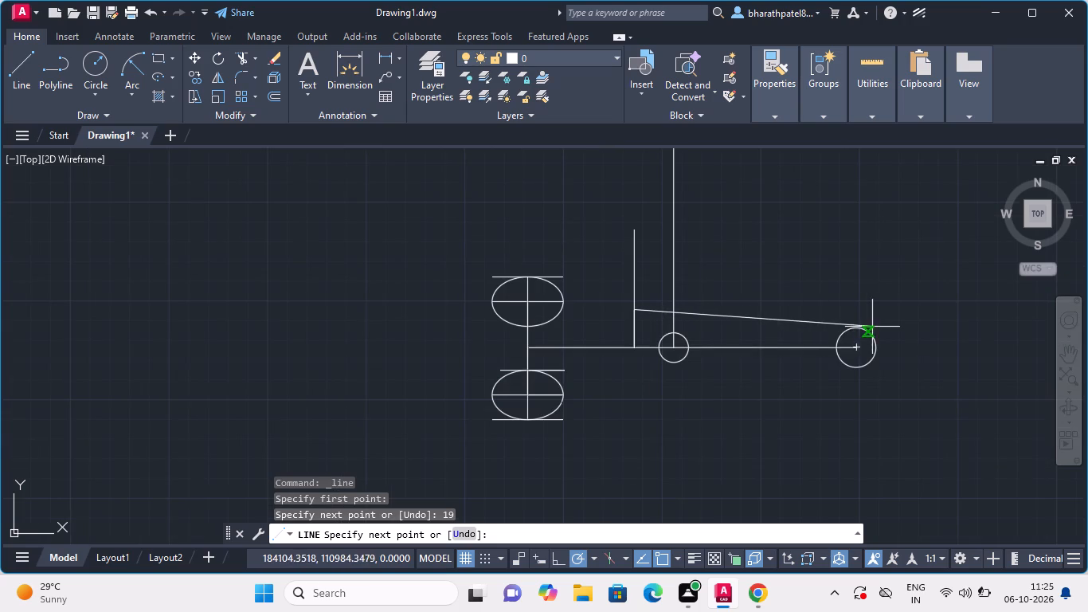
pyautogui.scroll(3, 872, 327)
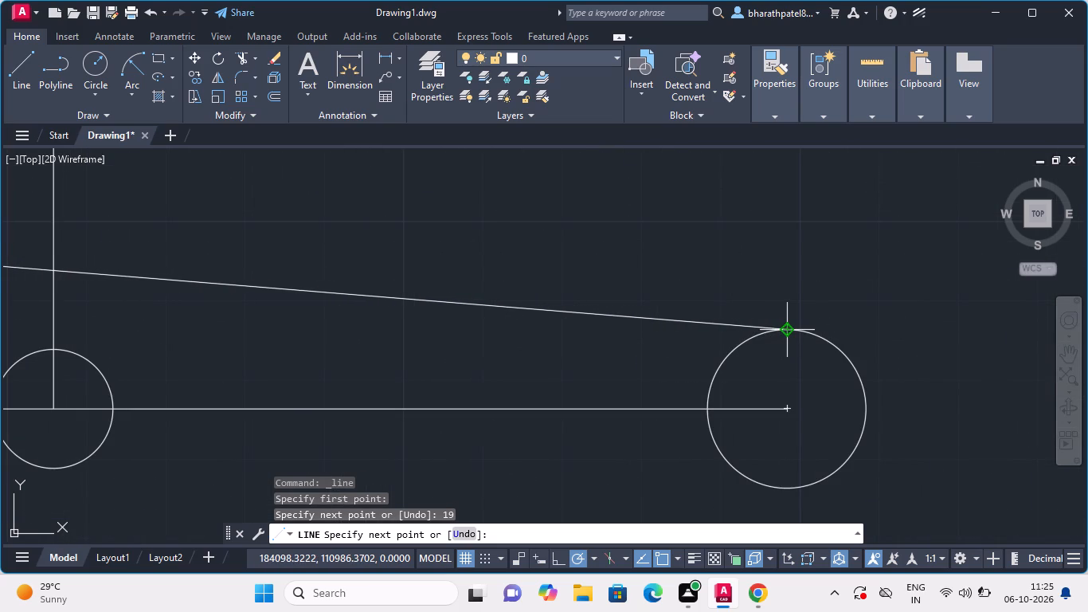
pyautogui.scroll(4, 785, 330)
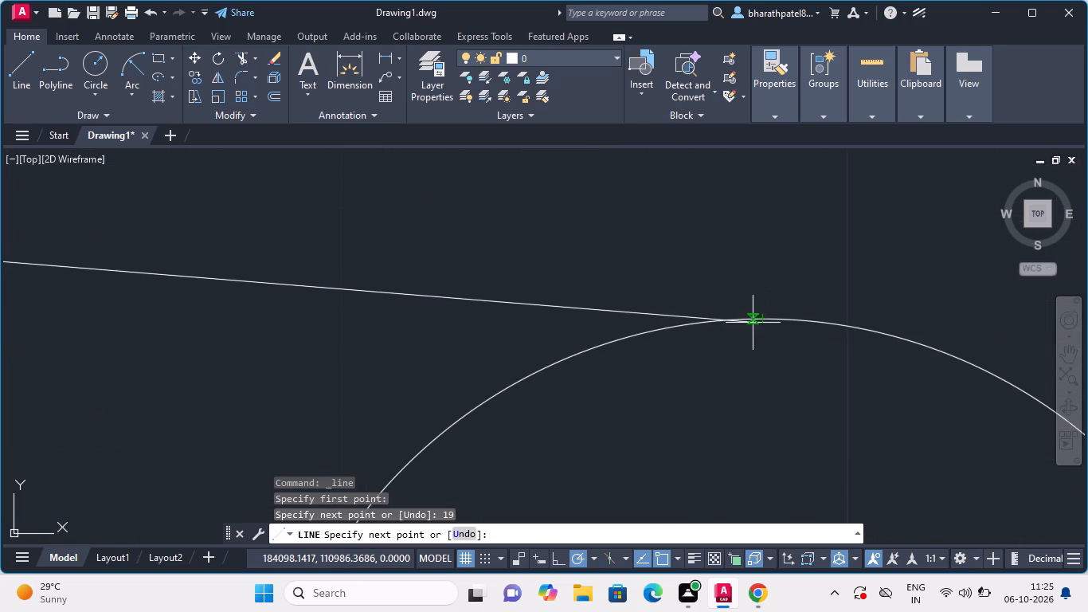
pyautogui.click(804, 323)
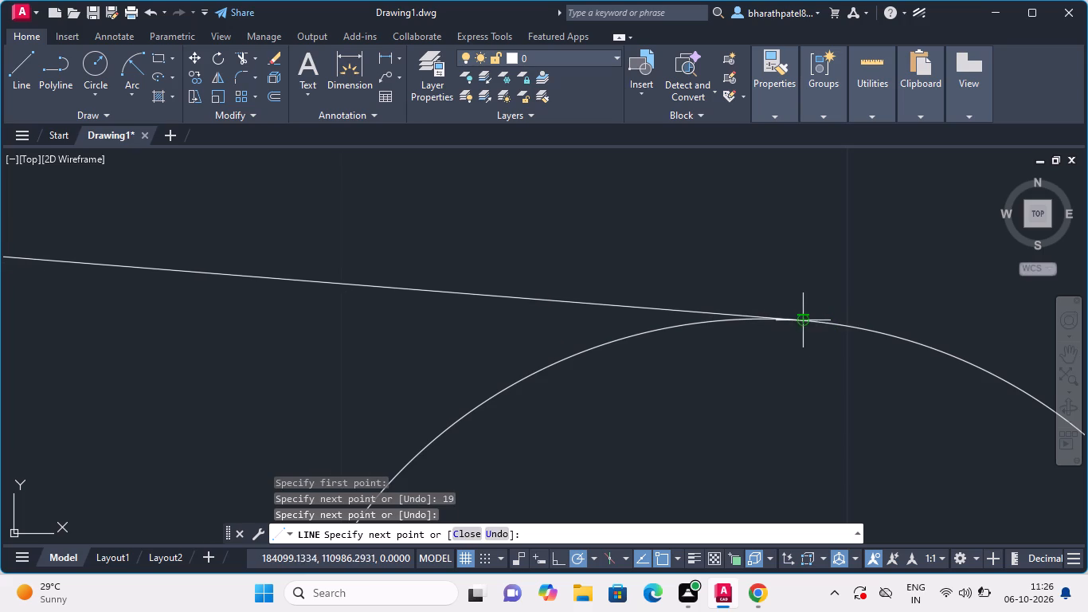
pyautogui.press('Escape')
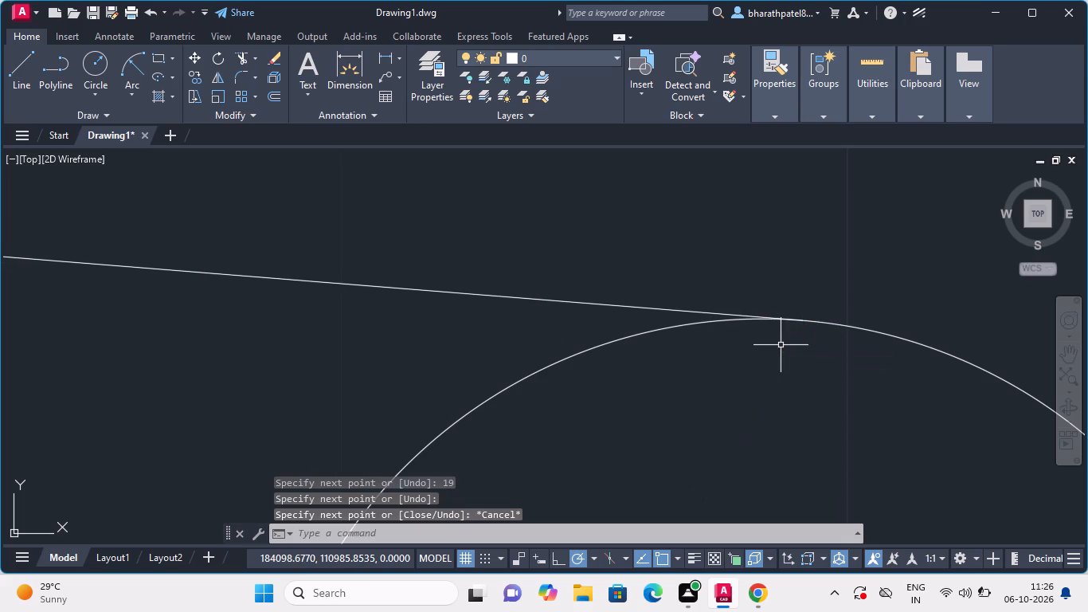
# Trim the upper-left arc of the large right-hand circle between the sloping line and the long horizontal.
pyautogui.scroll(-5, 677, 338)
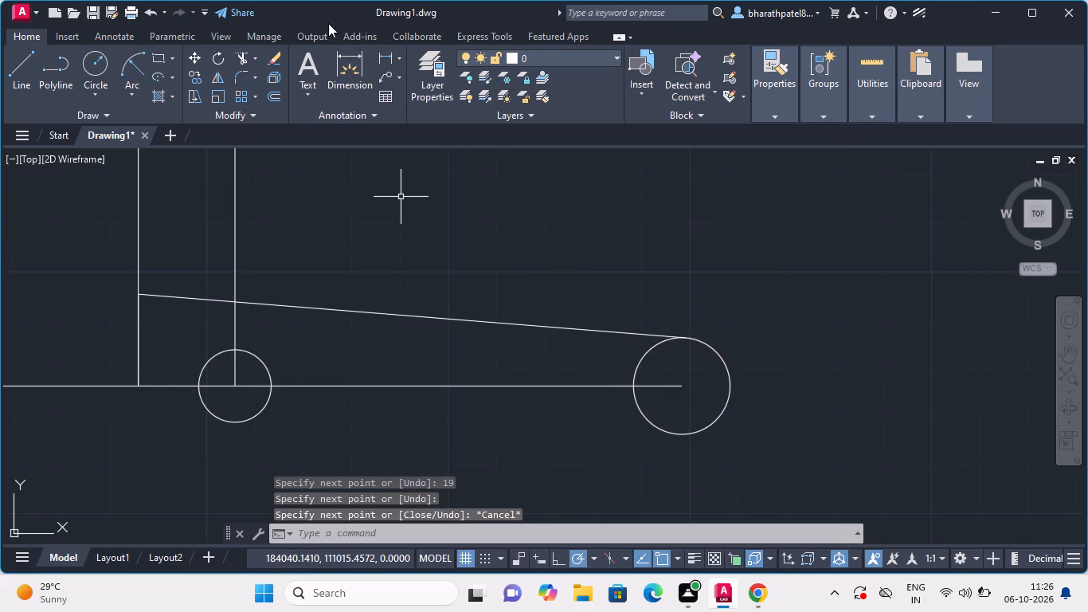
pyautogui.click(245, 62)
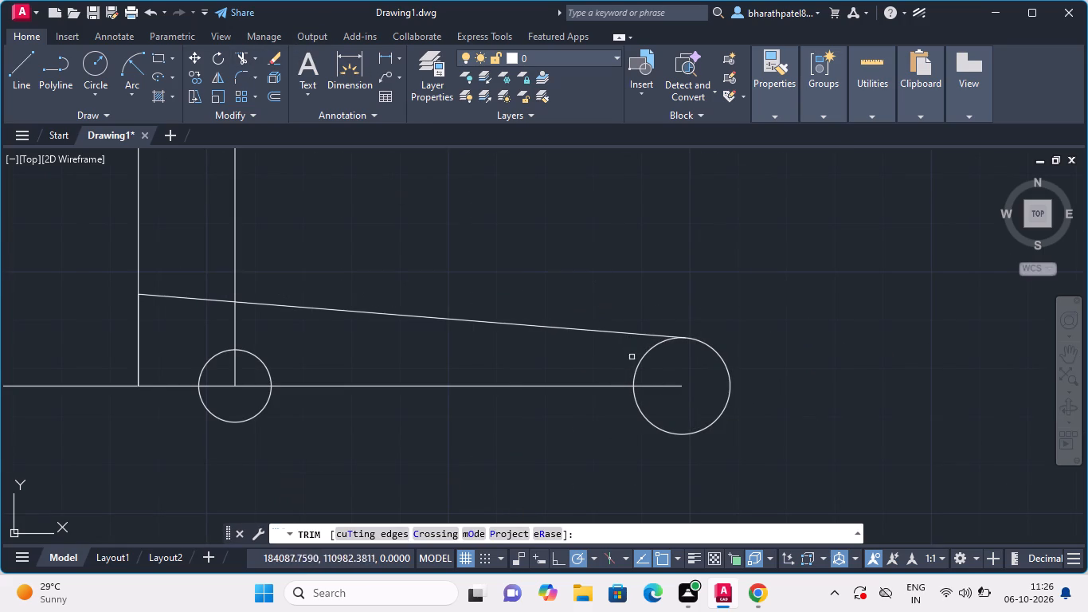
pyautogui.click(640, 363)
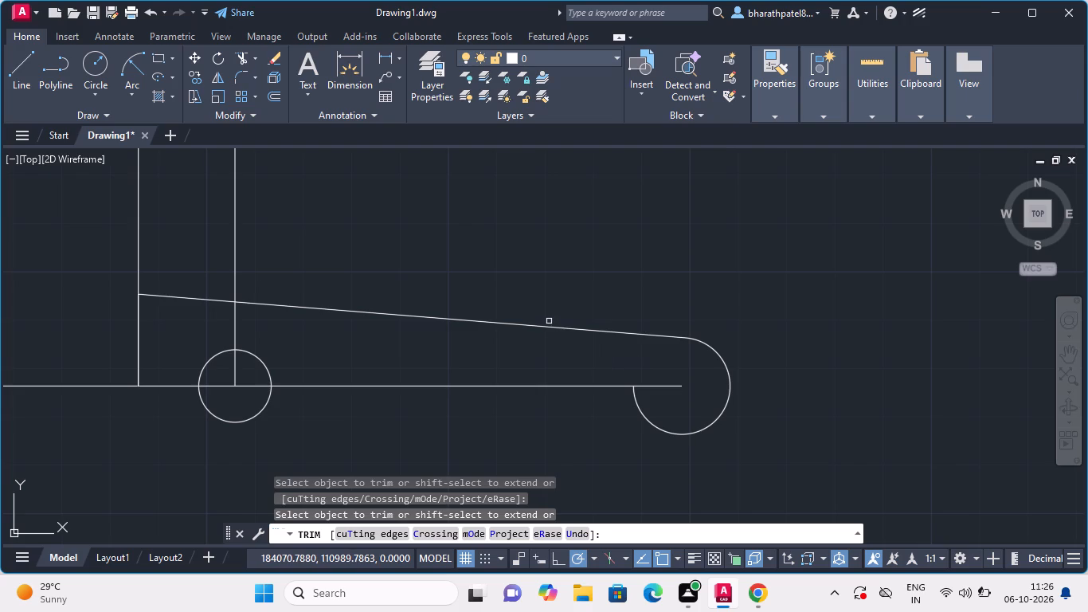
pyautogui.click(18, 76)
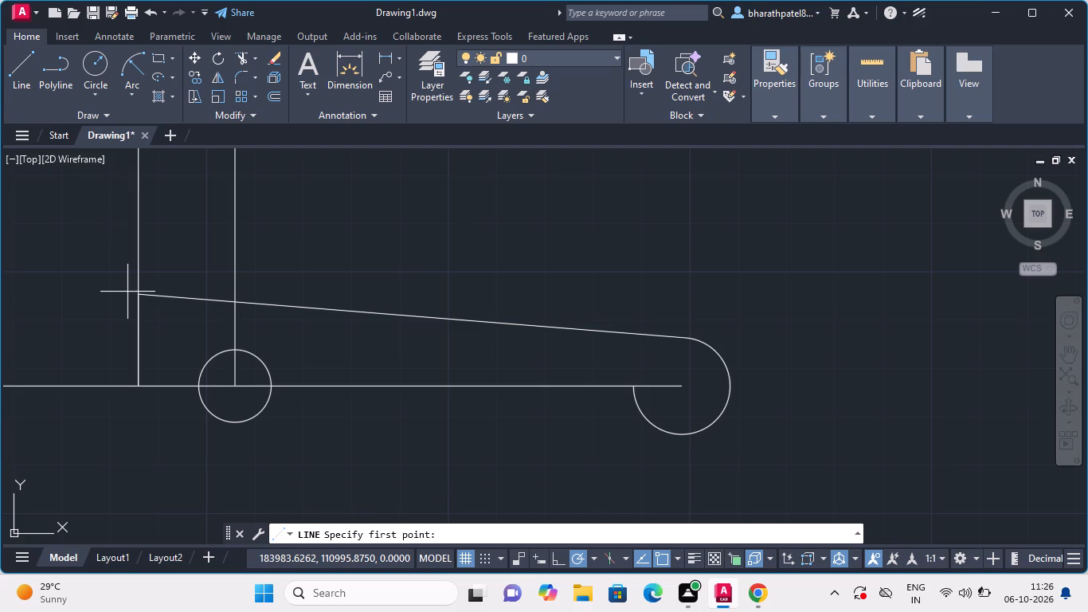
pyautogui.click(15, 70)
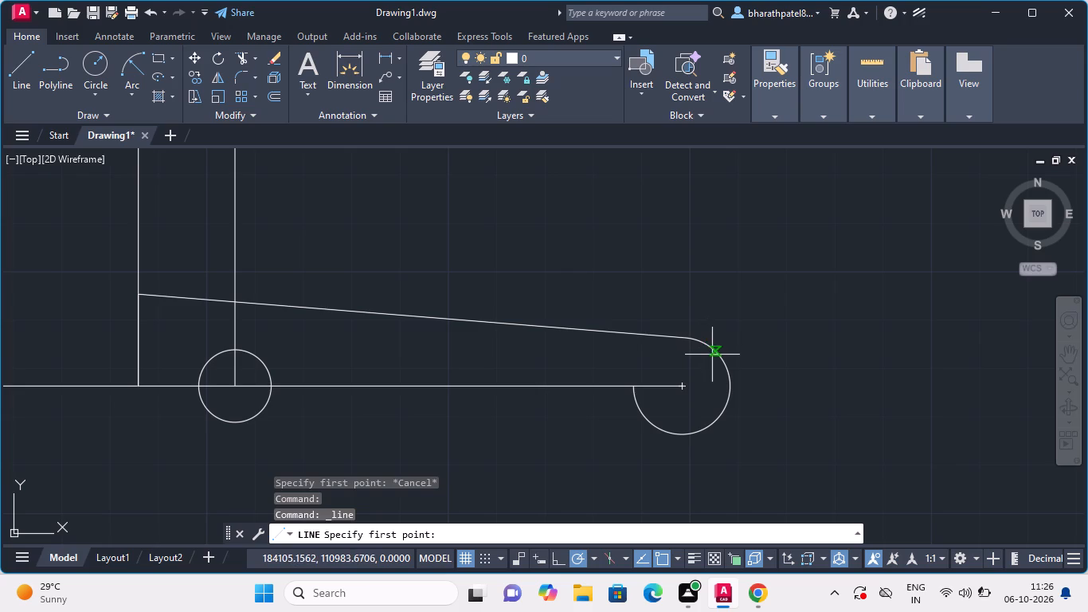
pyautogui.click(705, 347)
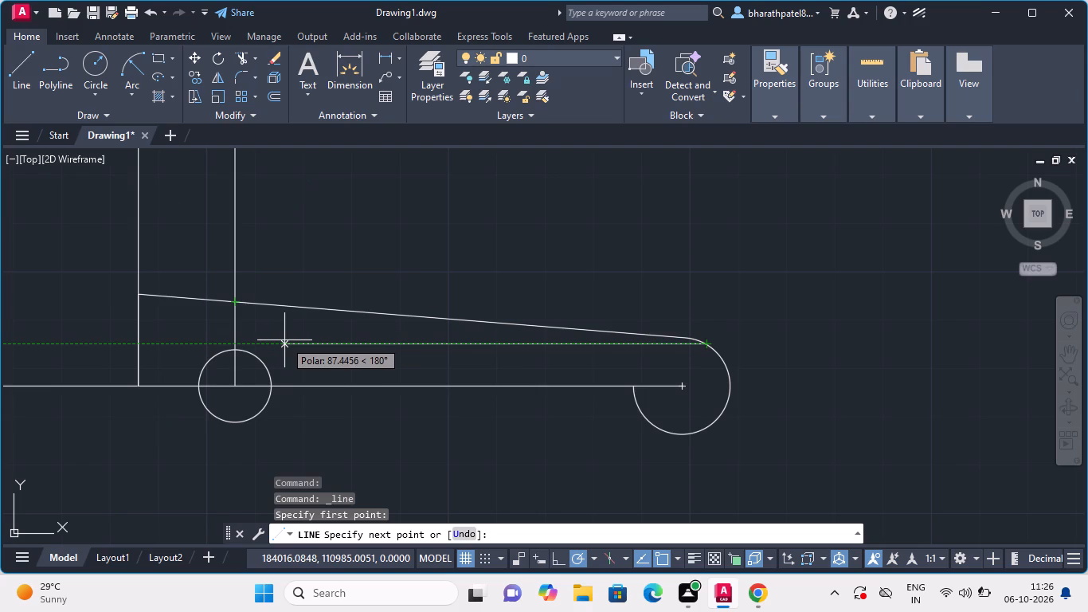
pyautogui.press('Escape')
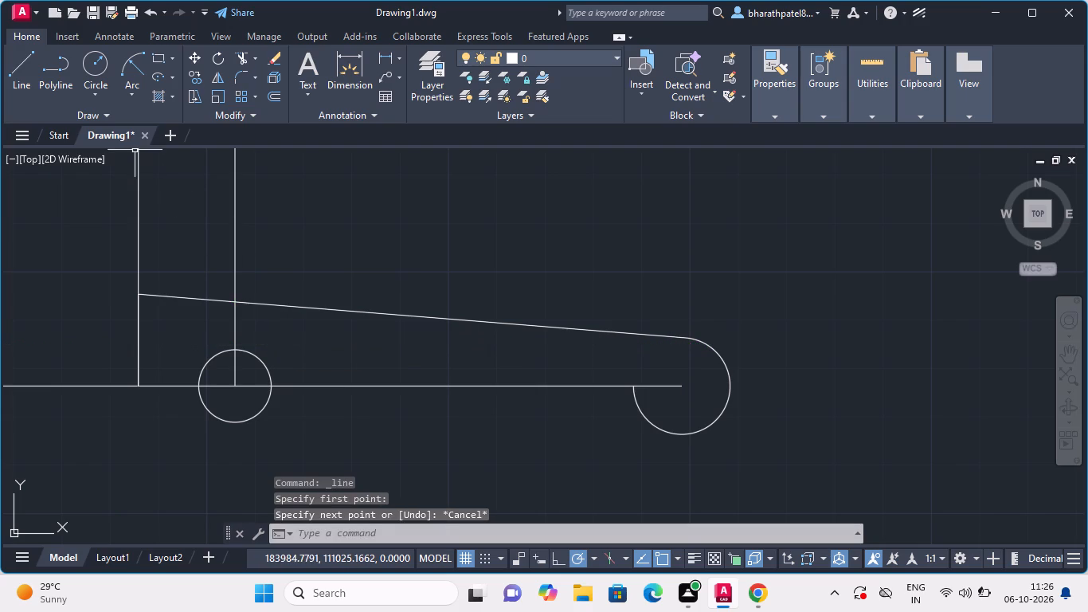
# Draw a line from the upper part of the right-hand end arc to where the long vertical crosses the sloping line.
pyautogui.click(18, 76)
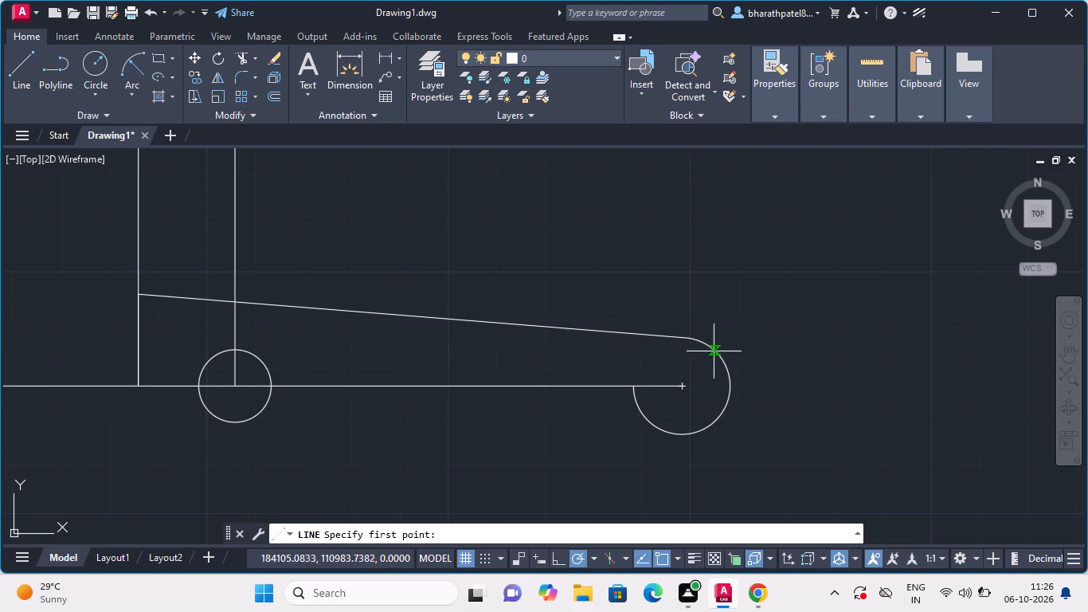
pyautogui.click(709, 347)
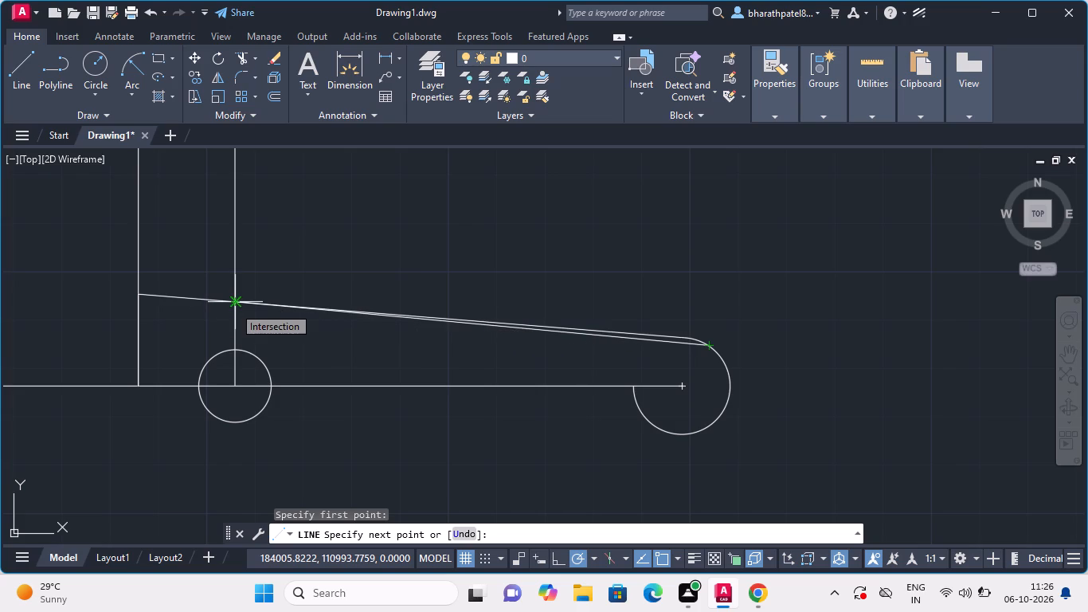
pyautogui.scroll(3, 233, 306)
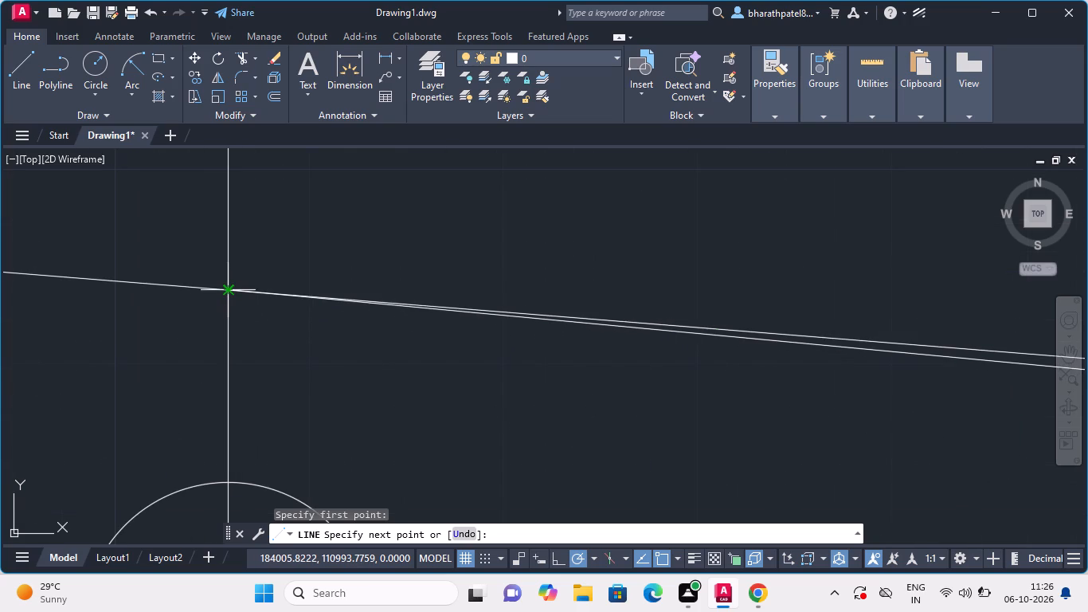
pyautogui.click(230, 294)
pyautogui.scroll(-4, 241, 334)
pyautogui.scroll(1, 242, 335)
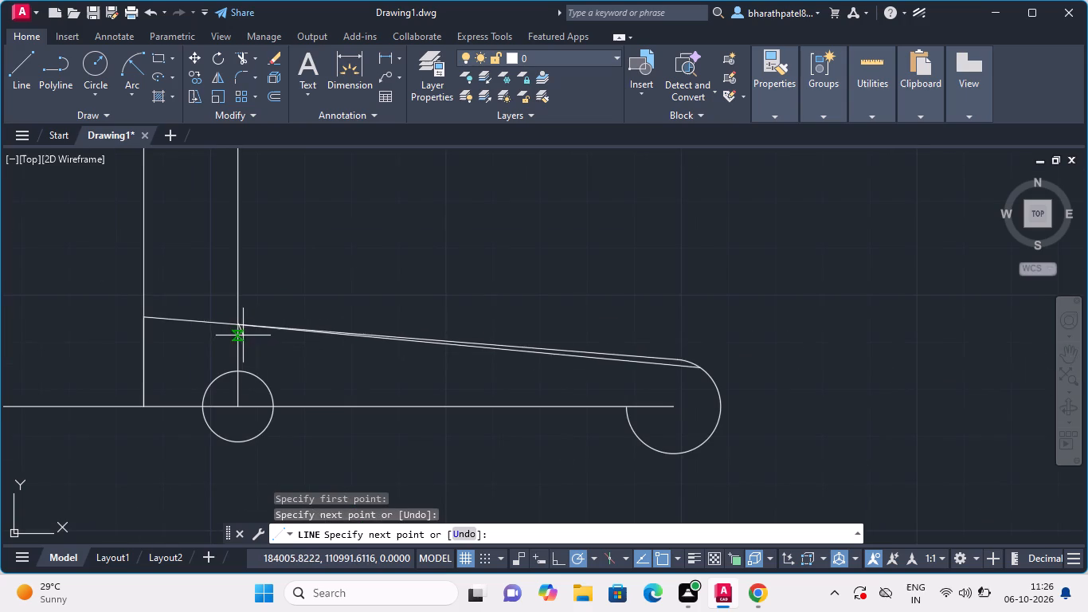
pyautogui.press('Escape')
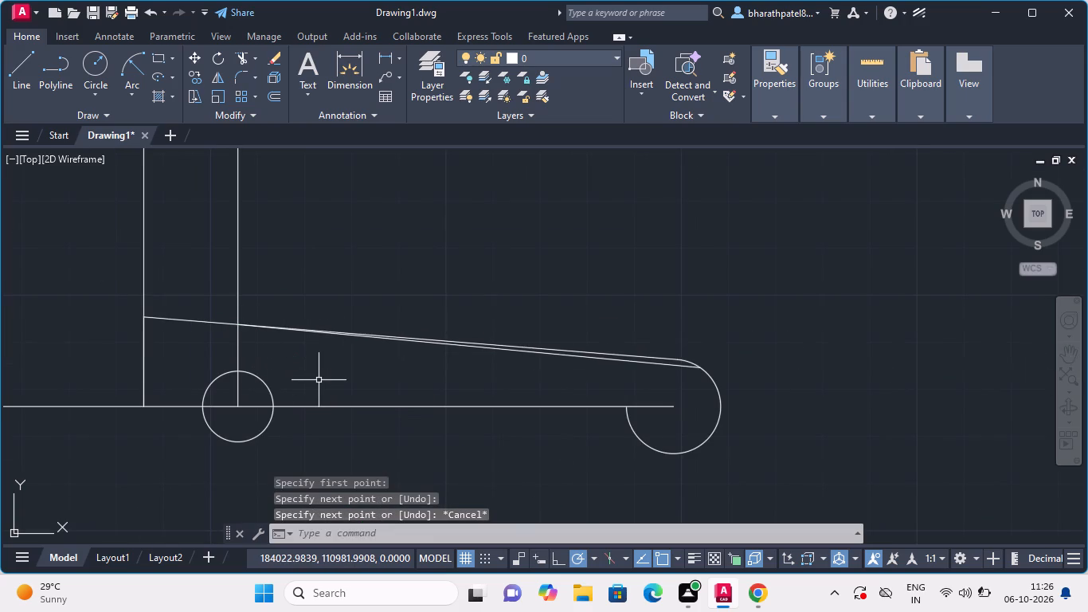
# Draw a line 19 straight down from where the short vertical meets the long horizontal, continuing to a tangent point at the bottom of the right-hand arc.
pyautogui.scroll(-1, 339, 363)
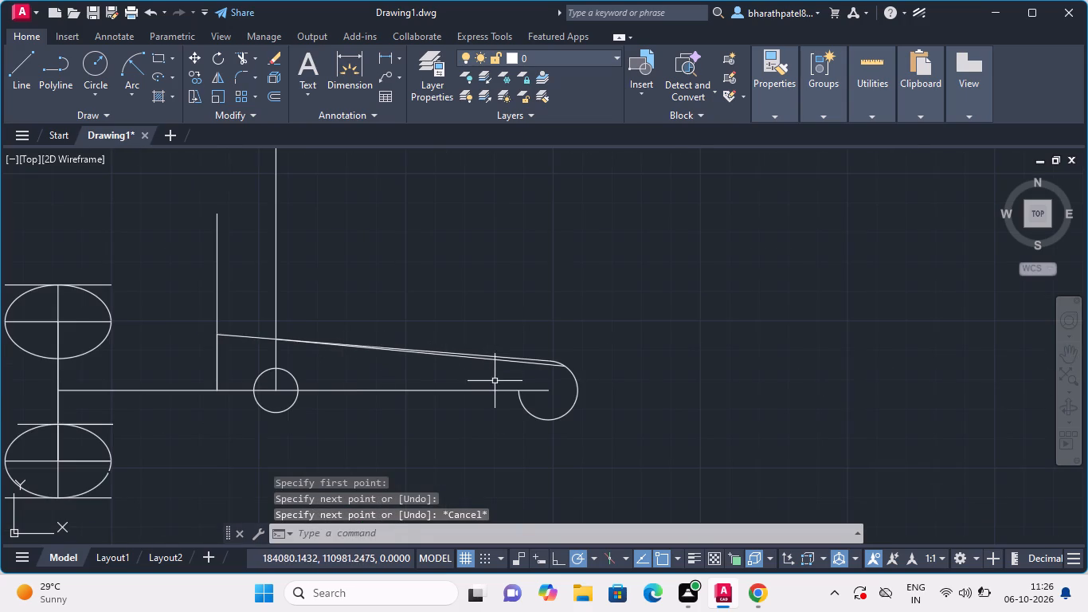
pyautogui.scroll(-1, 507, 350)
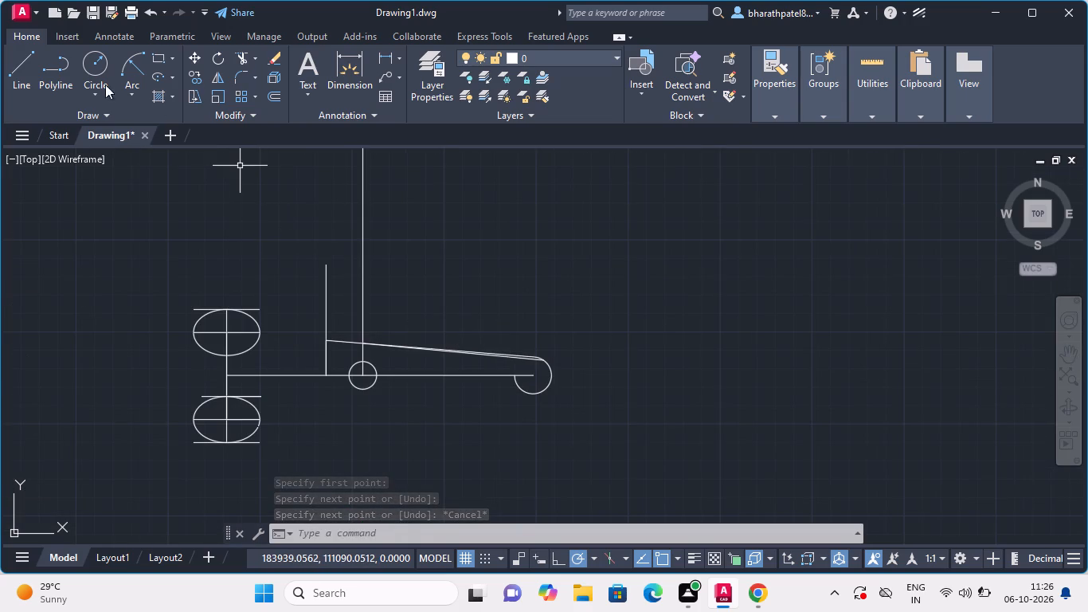
pyautogui.click(26, 72)
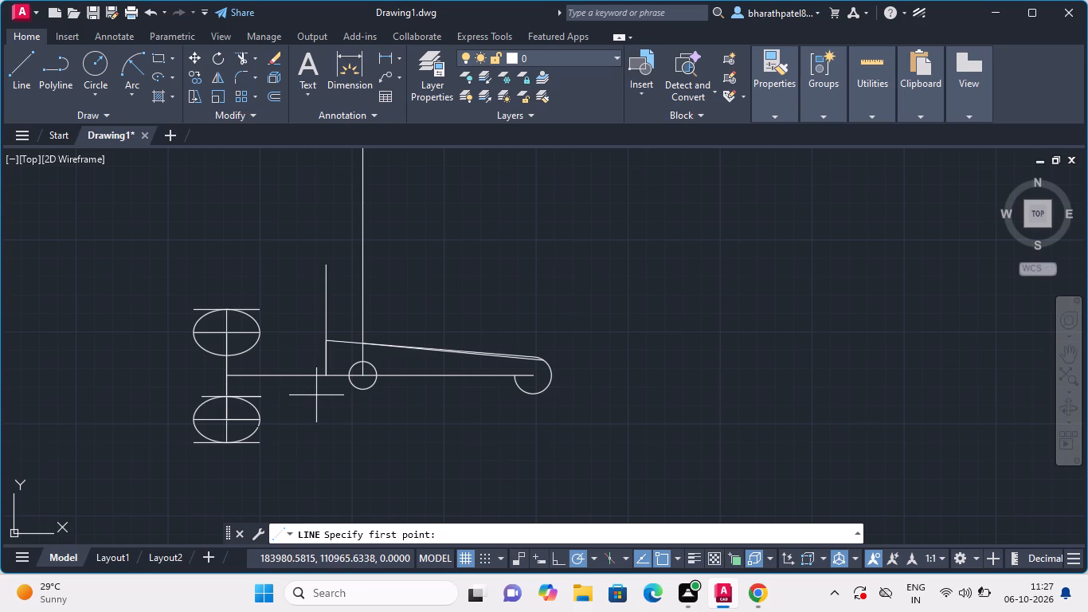
pyautogui.click(328, 378)
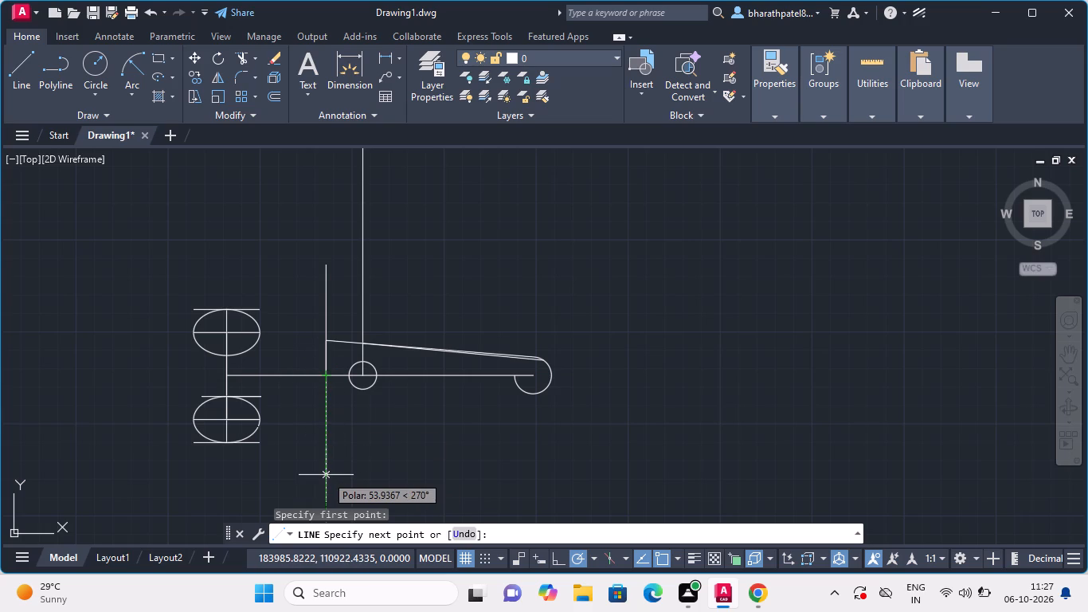
pyautogui.press('1')
pyautogui.press('9')
pyautogui.press('Return')
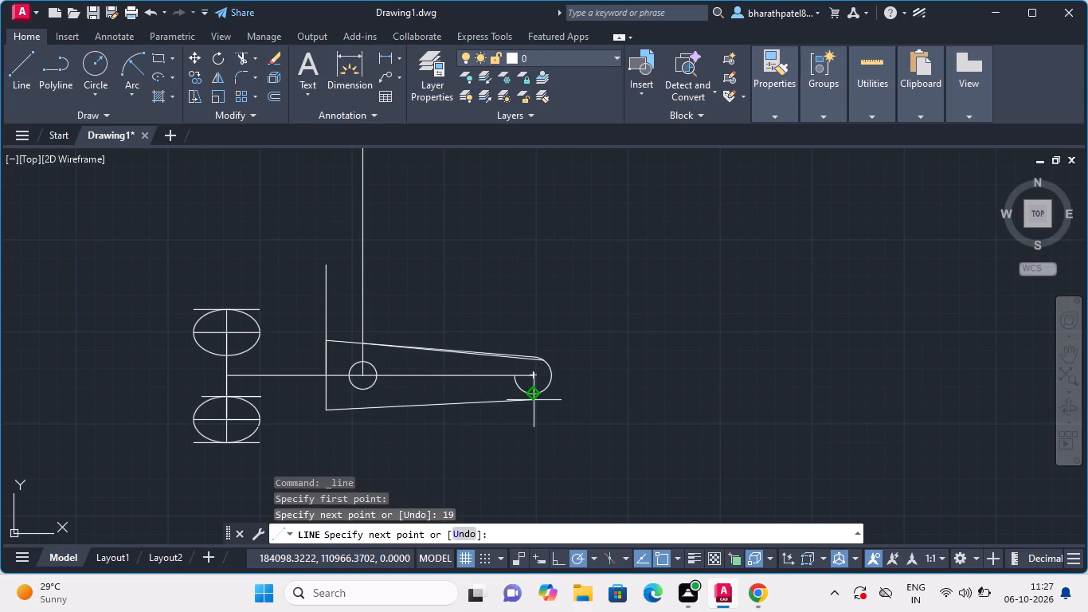
pyautogui.scroll(3, 537, 398)
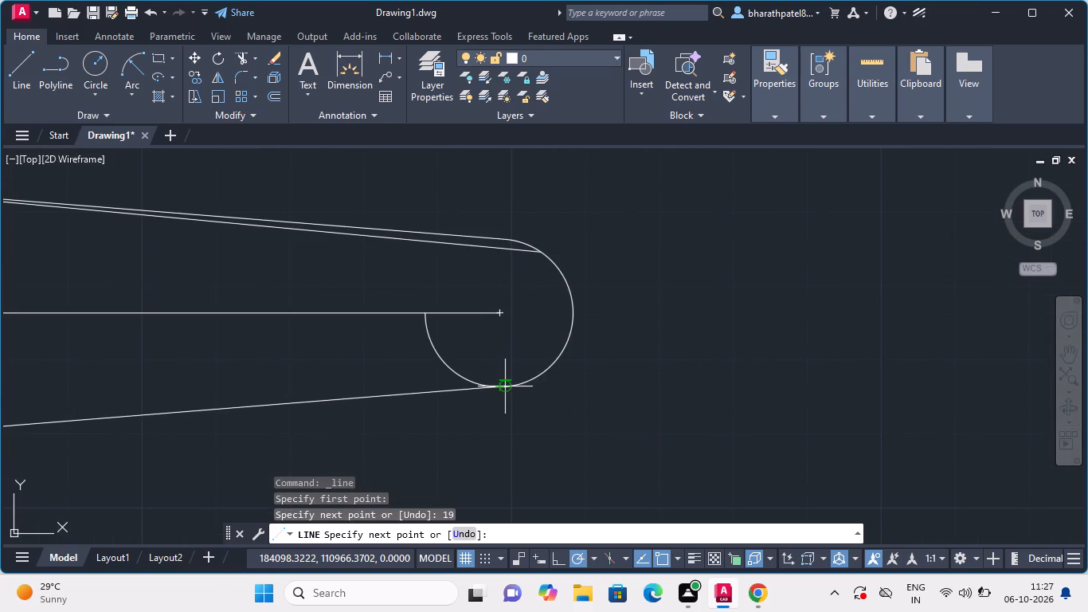
pyautogui.click(506, 390)
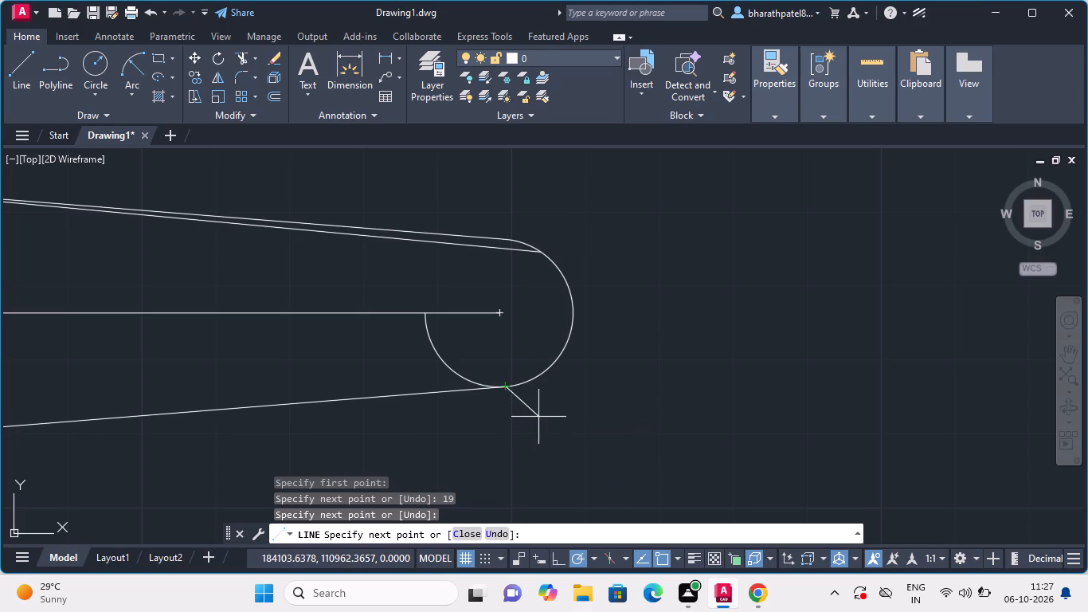
pyautogui.press('Escape')
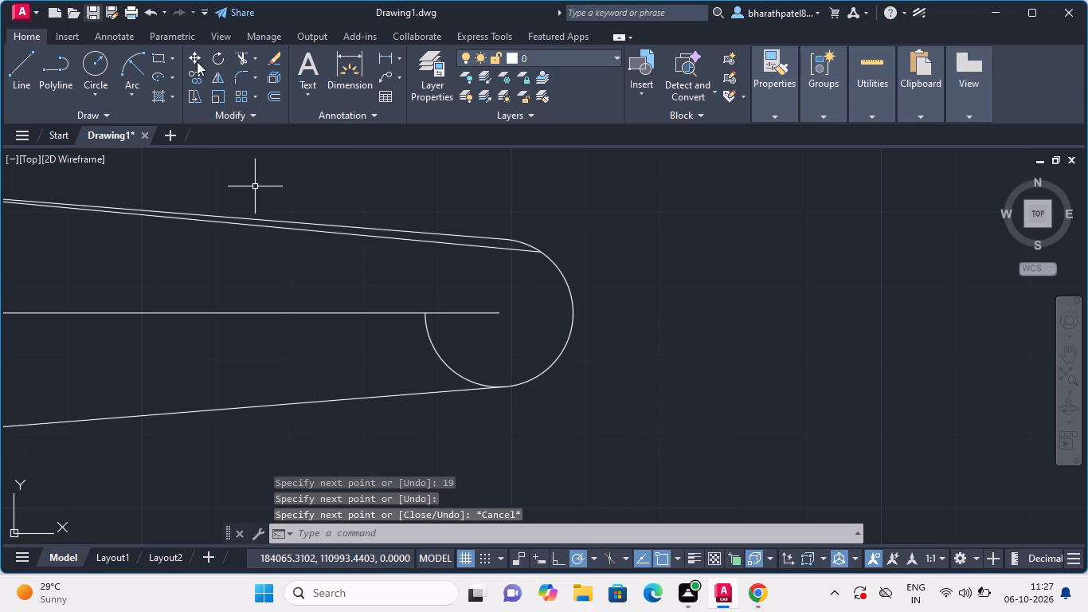
# Trim the lower-left arc inside the tapered arm's rounded end and the long horizontal to the right of the small circle.
pyautogui.click(234, 58)
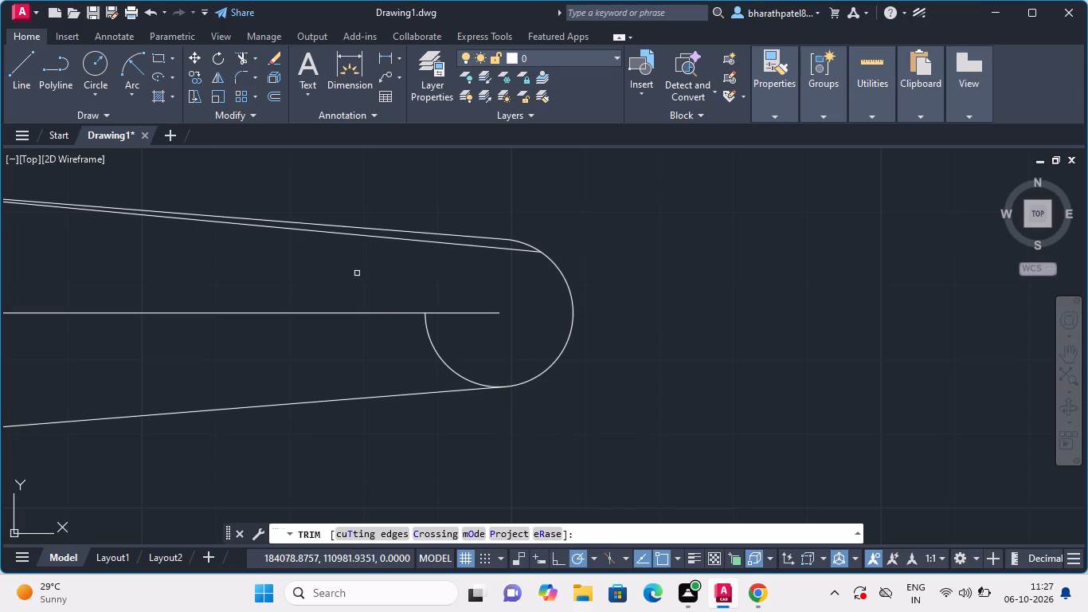
pyautogui.click(425, 347)
pyautogui.click(441, 344)
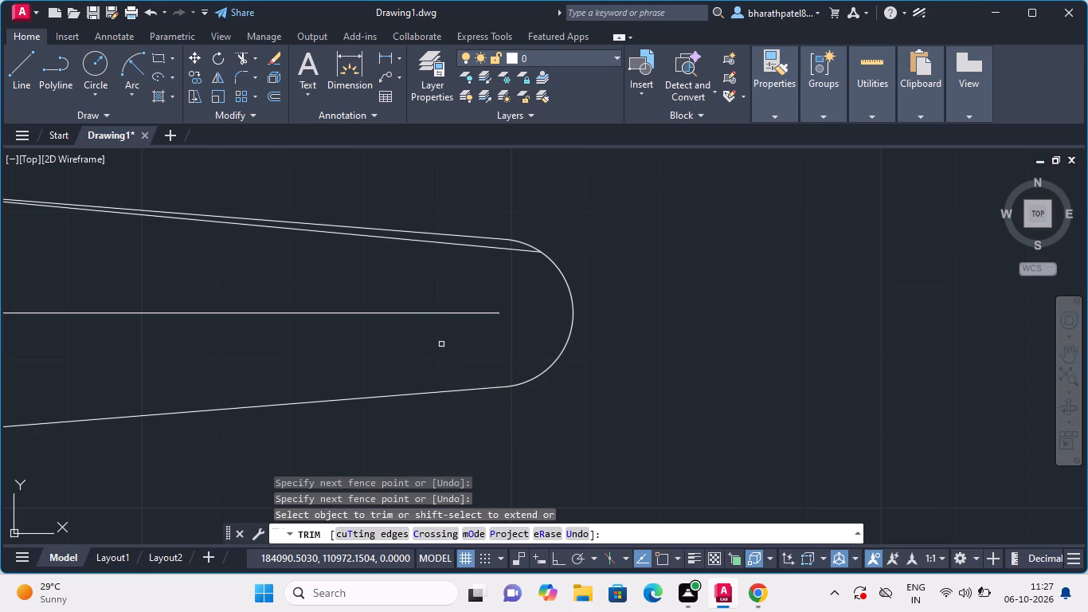
pyautogui.scroll(-3, 441, 344)
pyautogui.scroll(2, 441, 344)
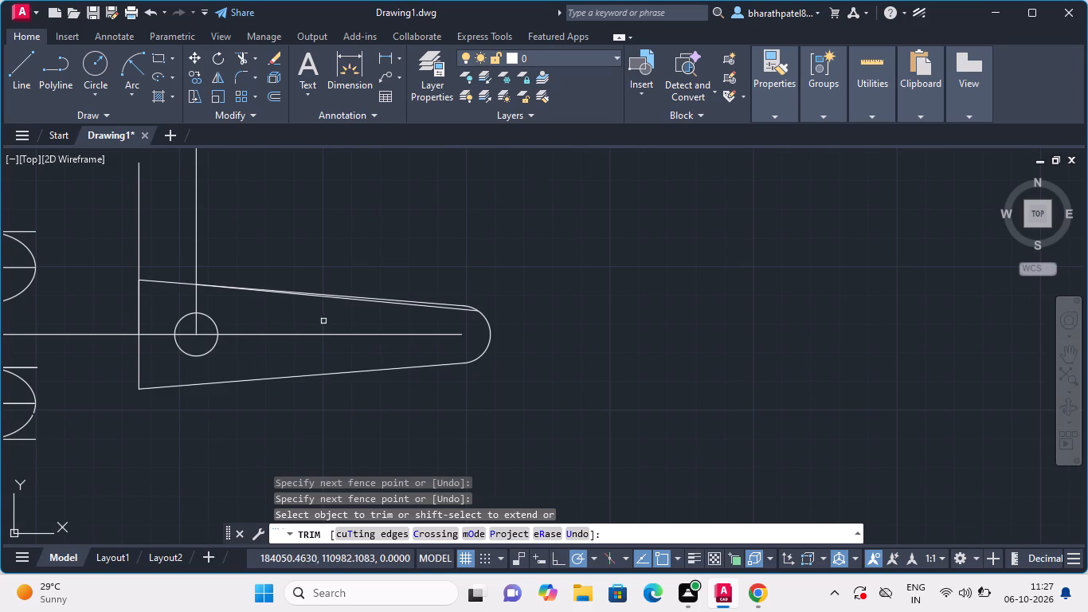
pyautogui.click(322, 333)
# Draw a circle of radius 32.7 centred on the lower ellipse.
pyautogui.scroll(-4, 322, 333)
pyautogui.scroll(1, 276, 357)
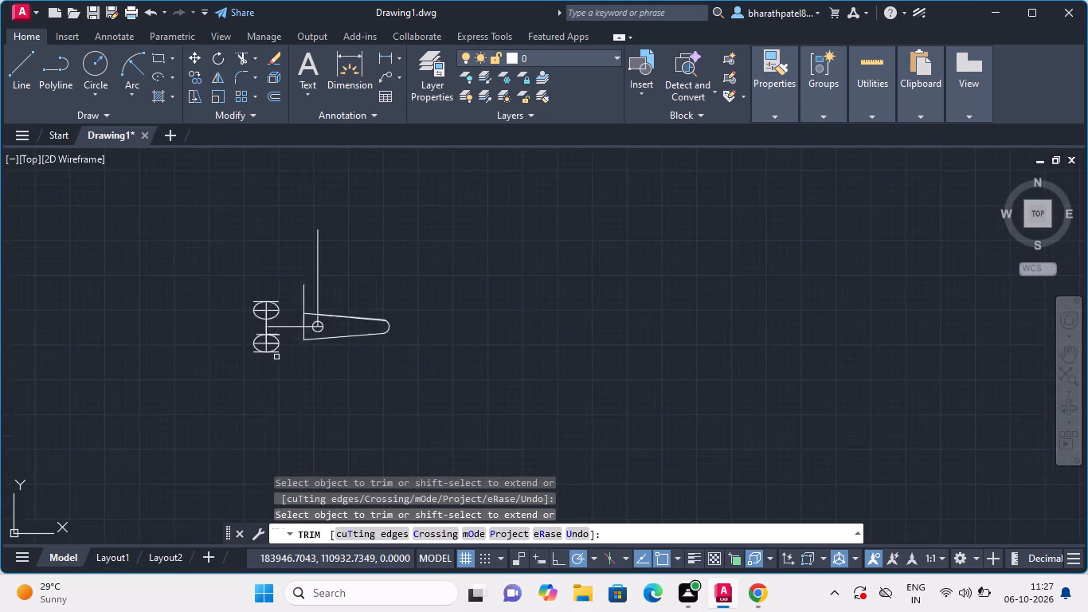
pyautogui.scroll(1, 276, 357)
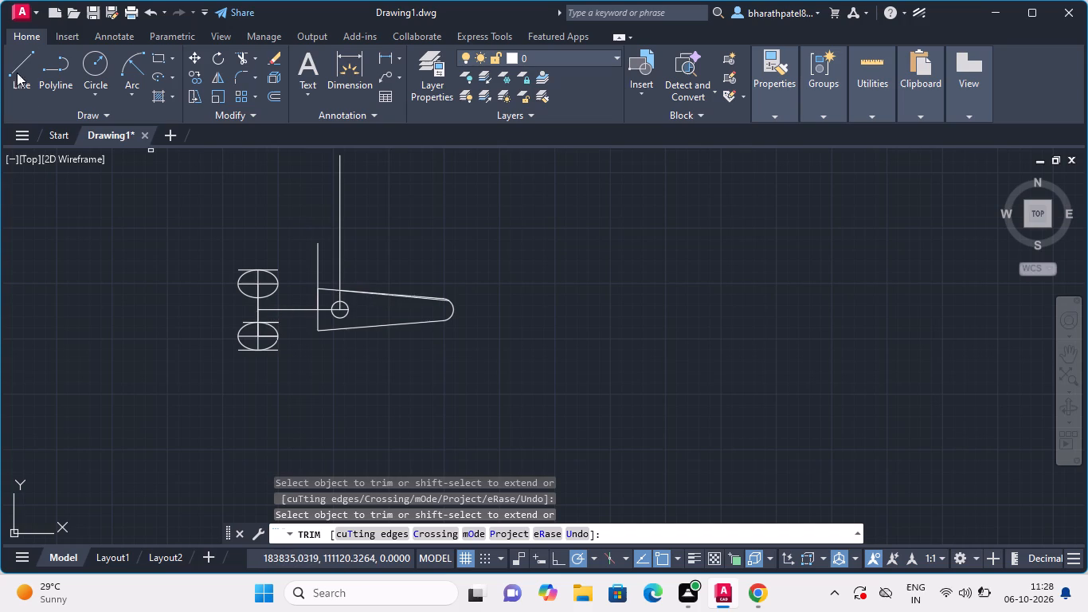
pyautogui.click(85, 69)
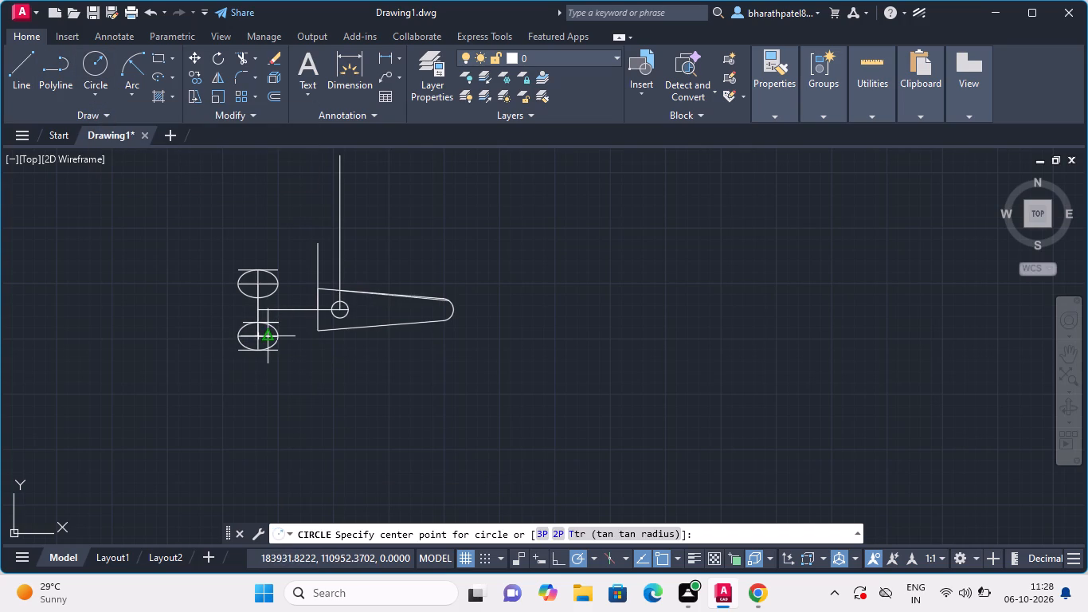
pyautogui.scroll(3, 256, 338)
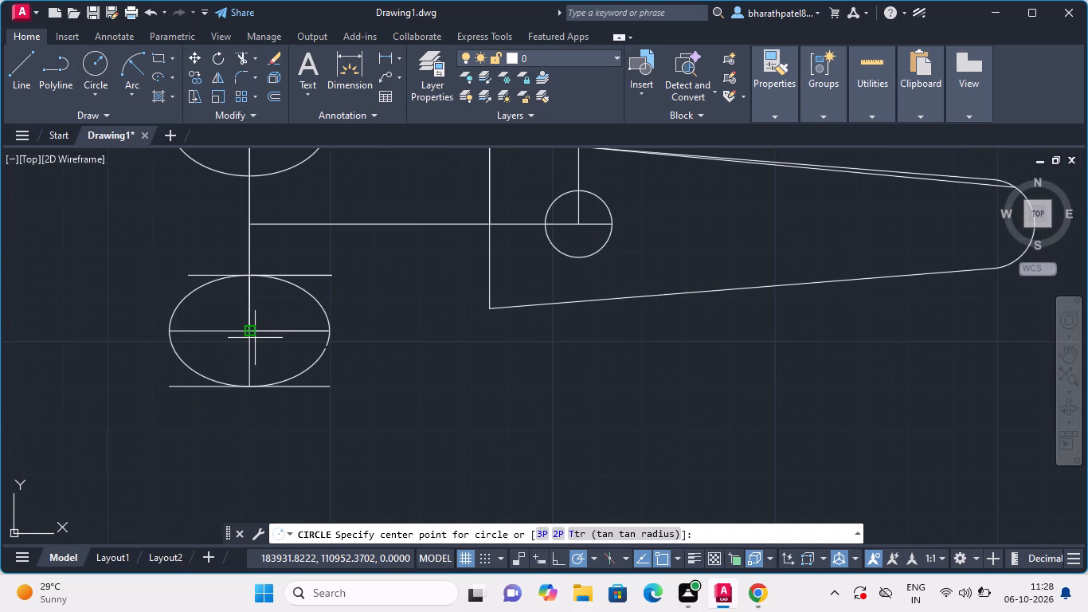
pyautogui.click(248, 331)
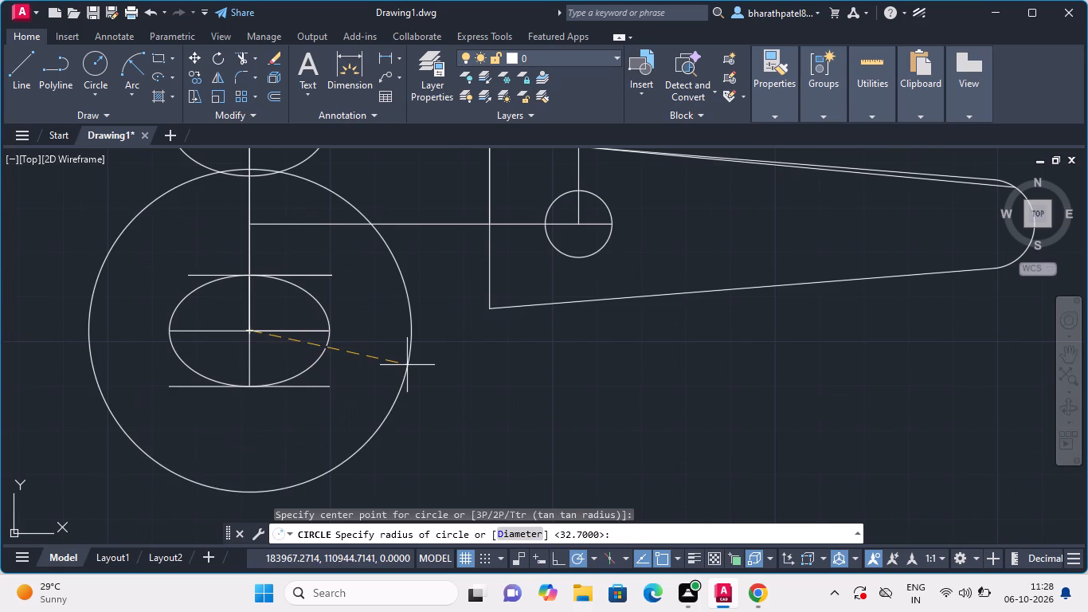
pyautogui.write('32')
pyautogui.write('.7')
pyautogui.press('Return')
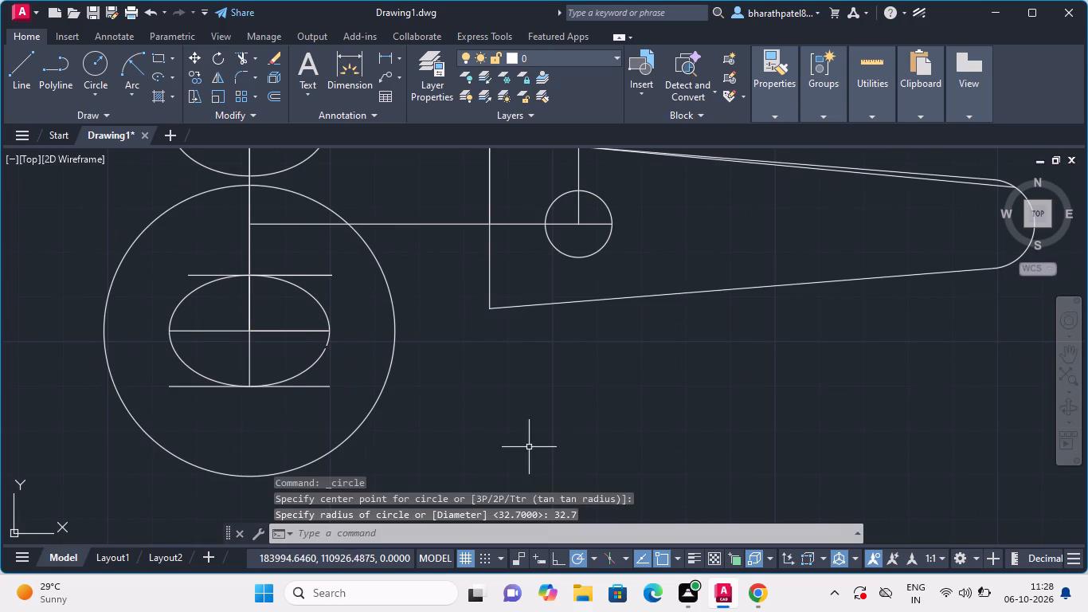
# Draw a circle of radius 32.7 centred on the upper ellipse.
pyautogui.scroll(-3, 475, 429)
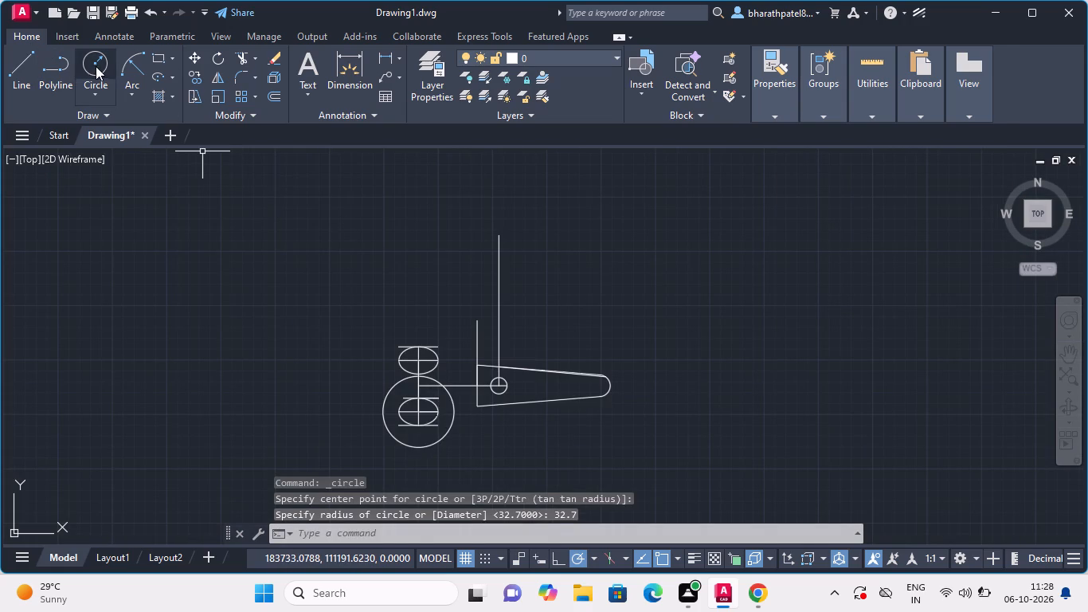
pyautogui.click(96, 67)
pyautogui.scroll(2, 481, 426)
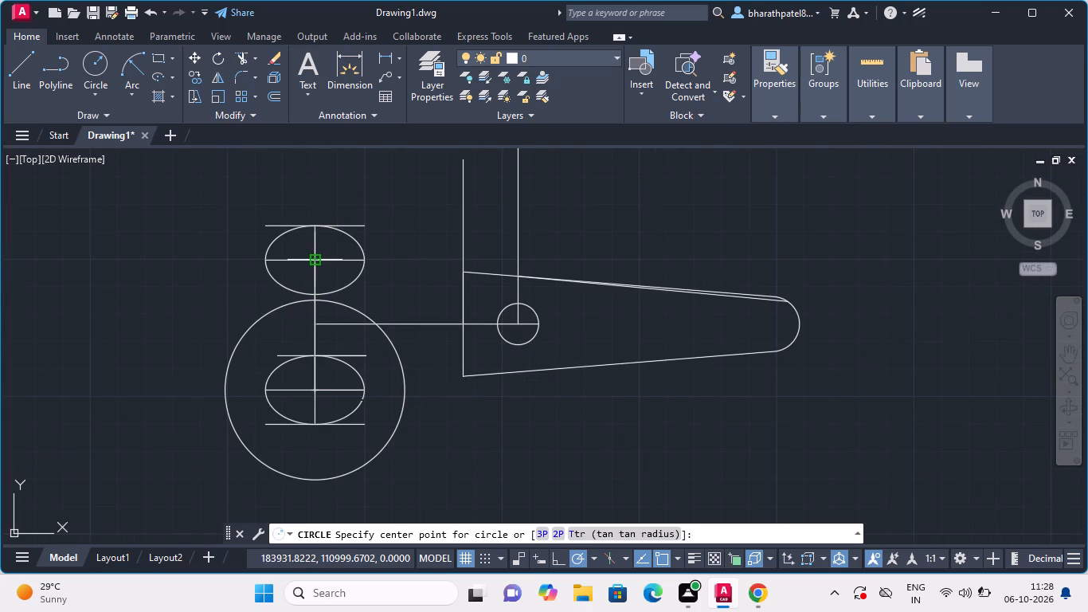
pyautogui.click(315, 260)
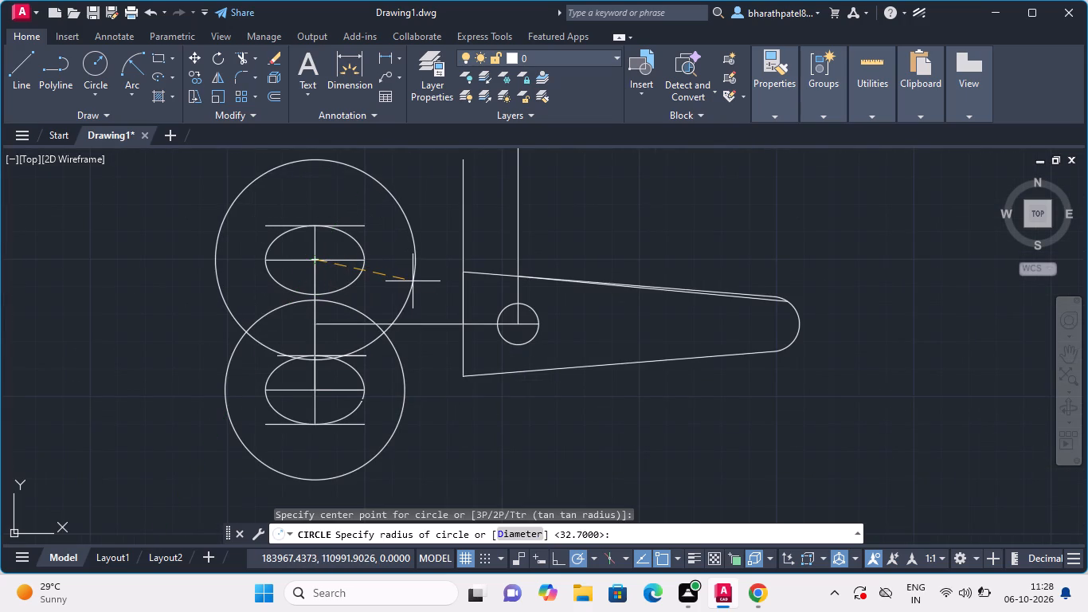
pyautogui.write('32')
pyautogui.write('.7')
pyautogui.press('Return')
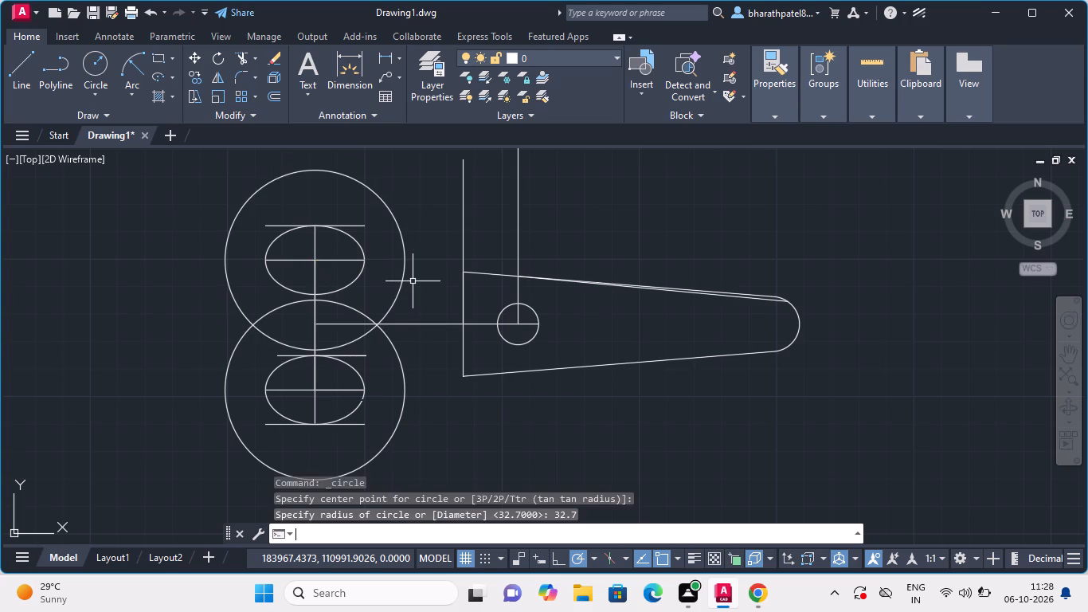
# Draw a horizontal line about 140.6 long leftward from where the arm's vertical edge meets the long horizontal, passing beyond both large circles.
pyautogui.scroll(-2, 388, 356)
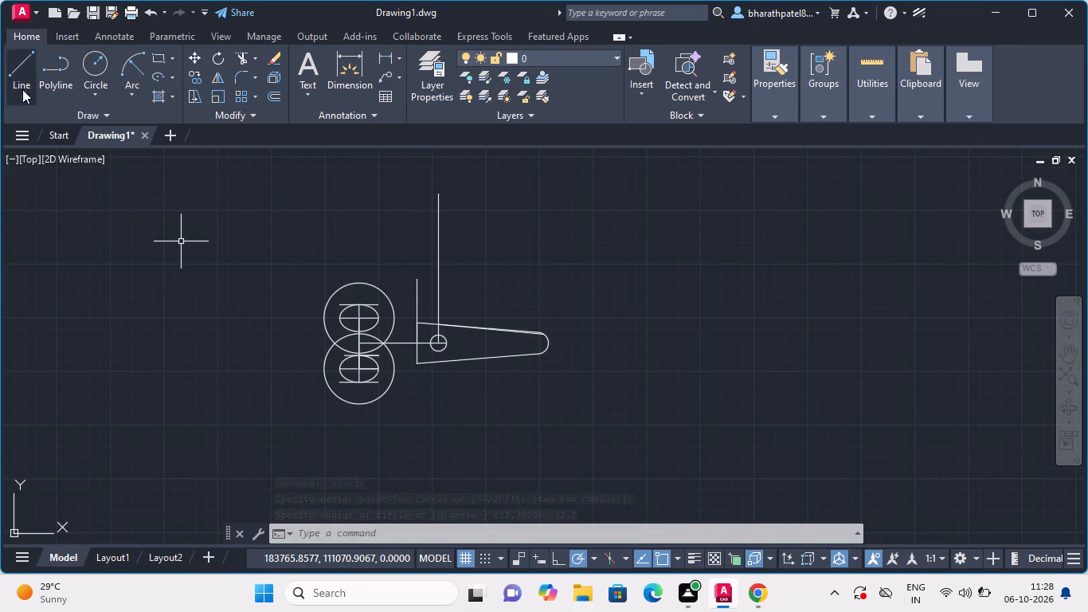
pyautogui.click(17, 64)
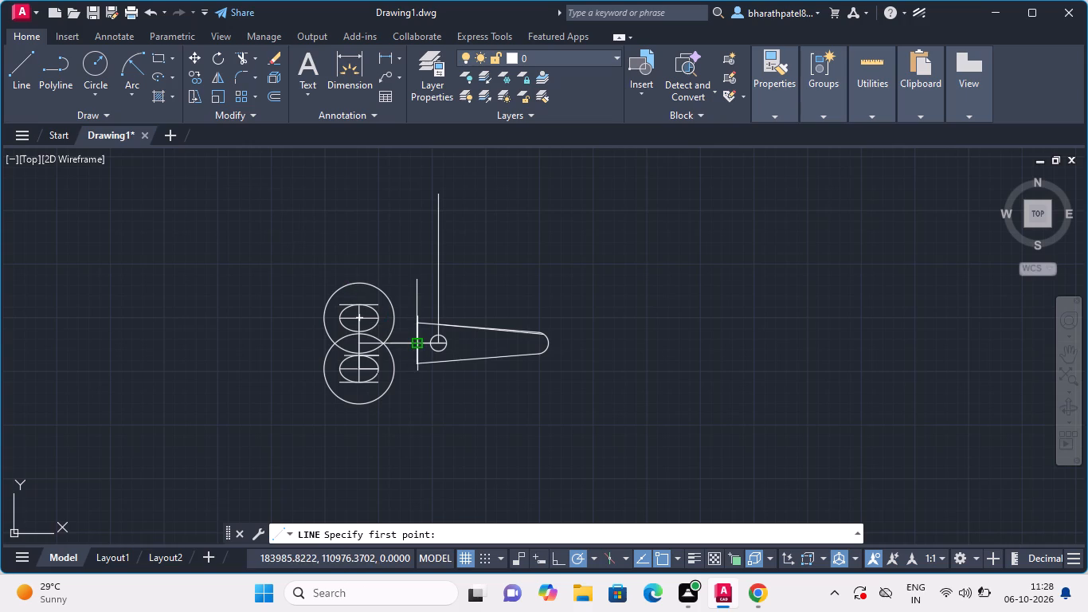
pyautogui.click(418, 347)
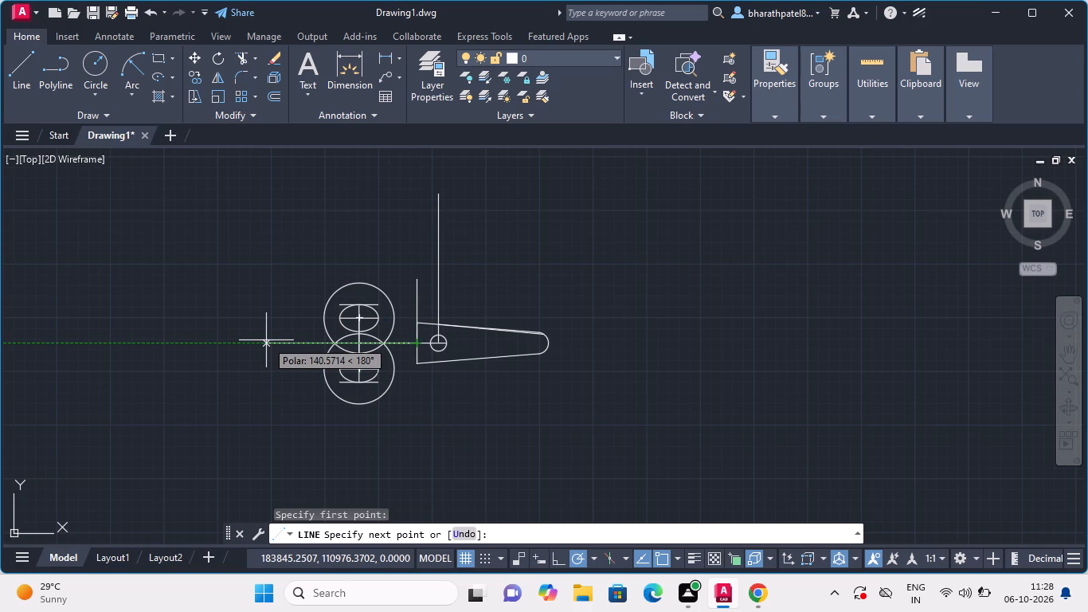
pyautogui.click(266, 340)
pyautogui.press('Escape')
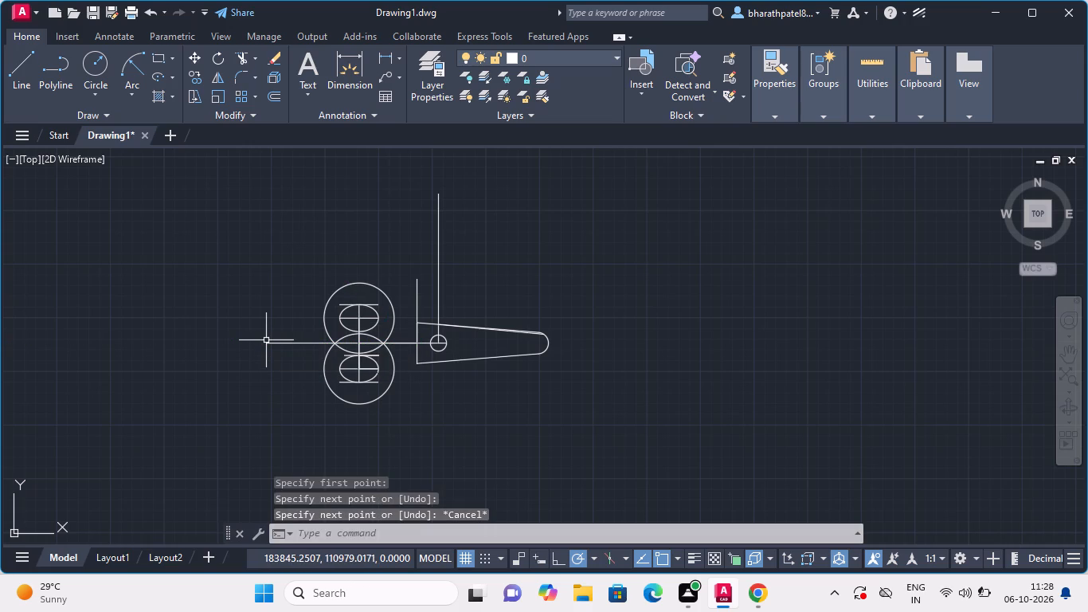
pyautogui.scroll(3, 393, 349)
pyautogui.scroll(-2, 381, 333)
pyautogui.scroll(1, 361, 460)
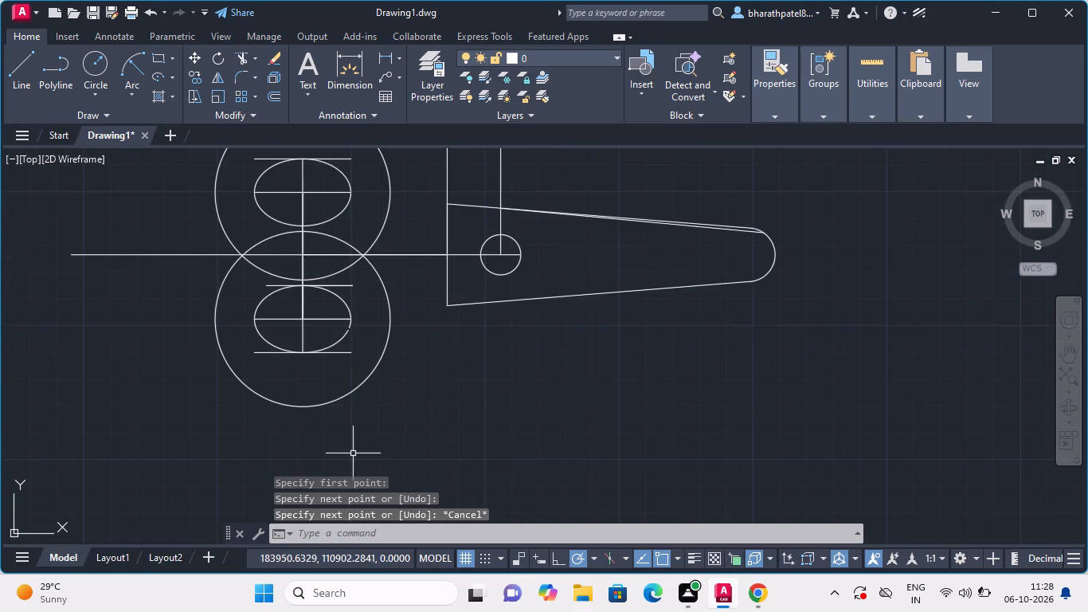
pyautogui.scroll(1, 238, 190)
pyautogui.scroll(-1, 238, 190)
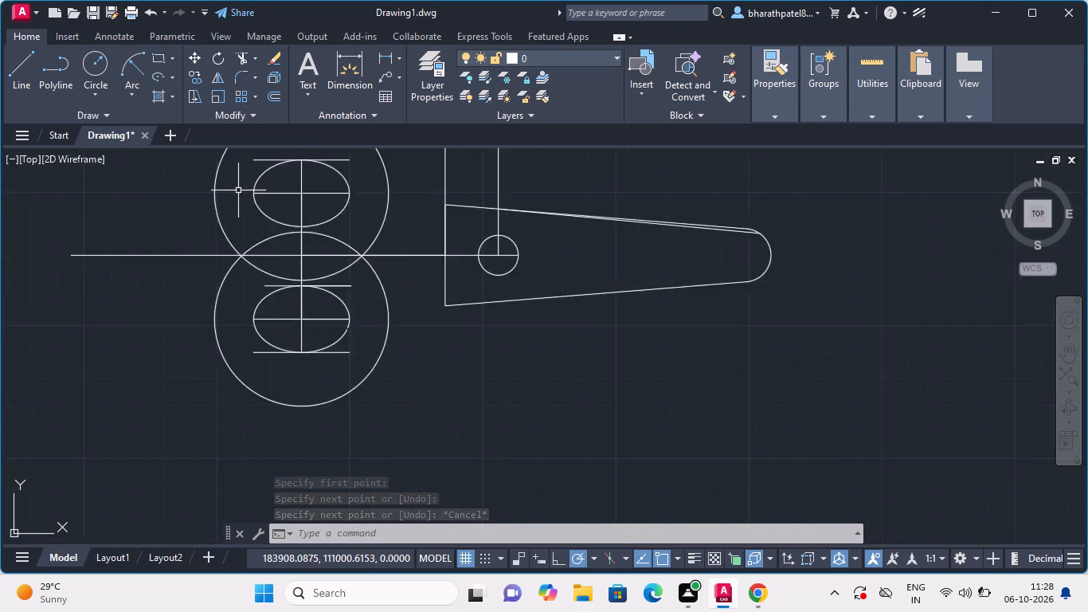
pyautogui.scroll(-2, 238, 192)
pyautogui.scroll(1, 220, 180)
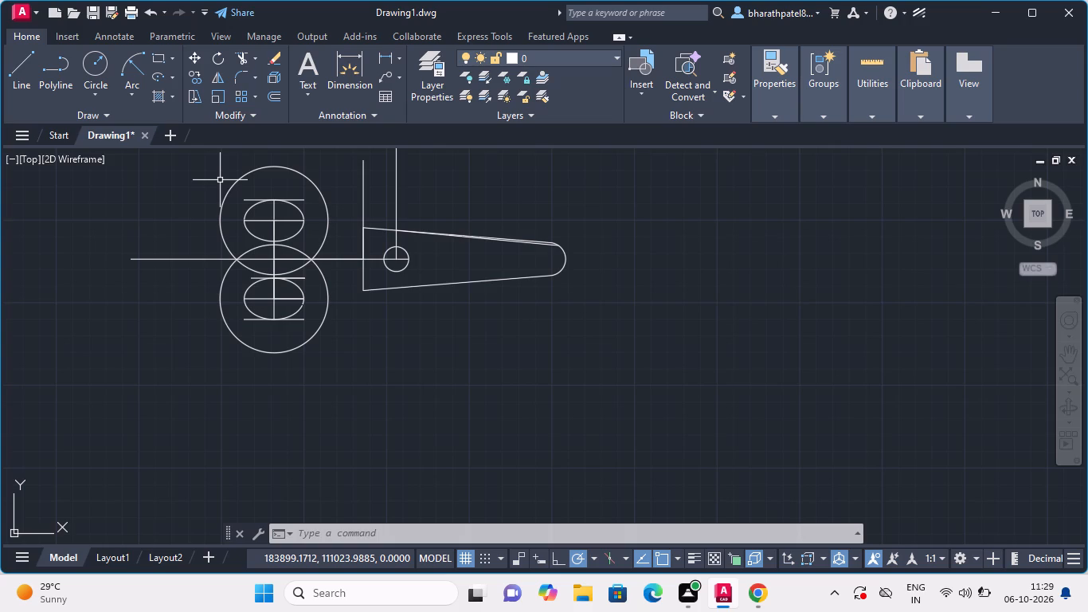
# Draw a line 3.4 up from the centrelines' intersection between the two ellipses, continuing about 85 horizontally left past the large circles.
pyautogui.click(10, 76)
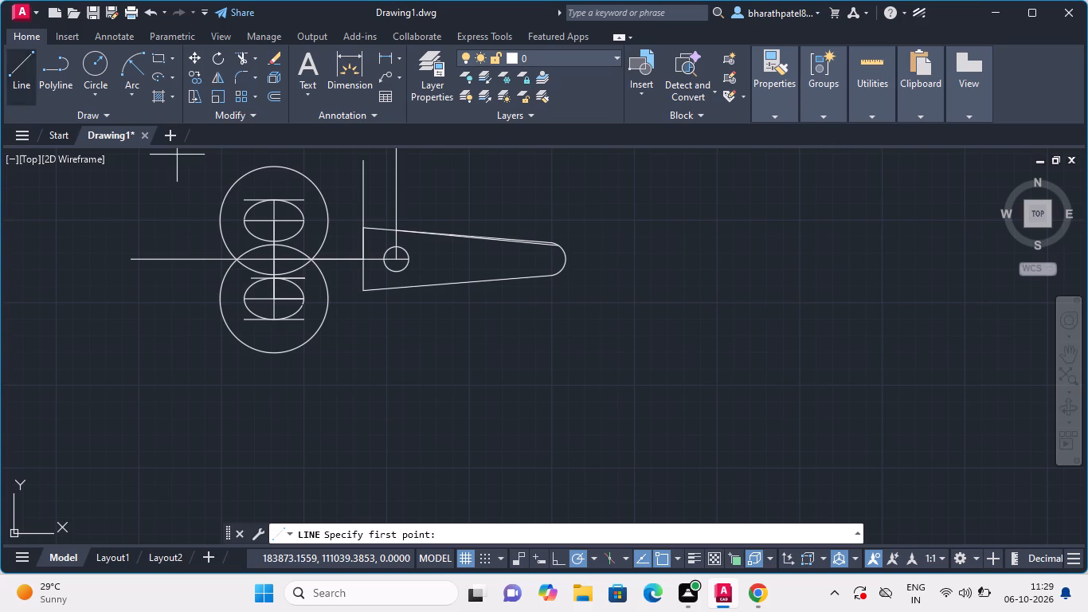
pyautogui.scroll(4, 271, 258)
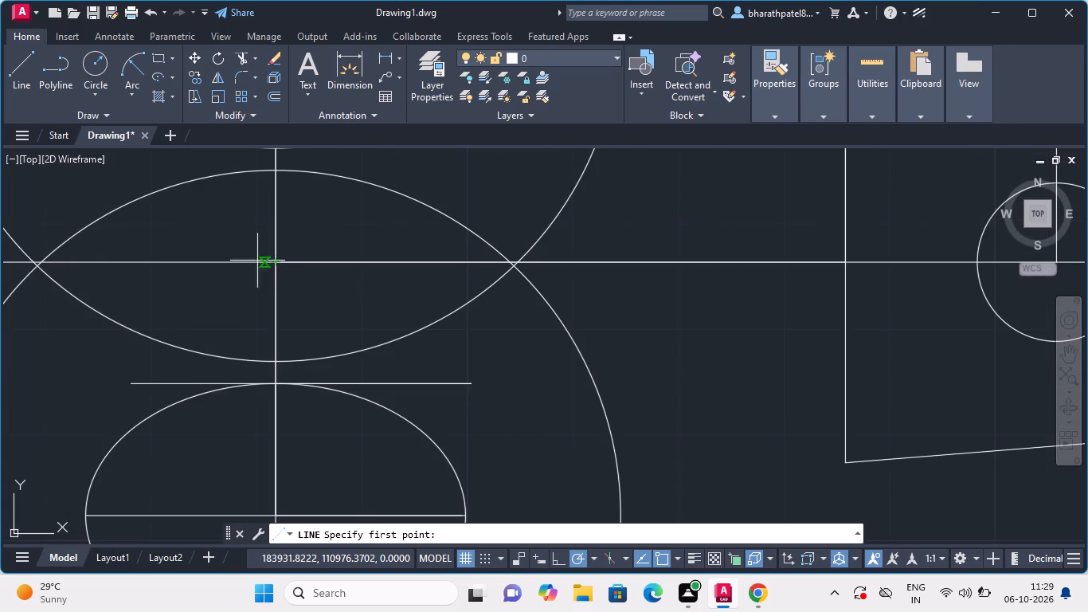
pyautogui.click(276, 263)
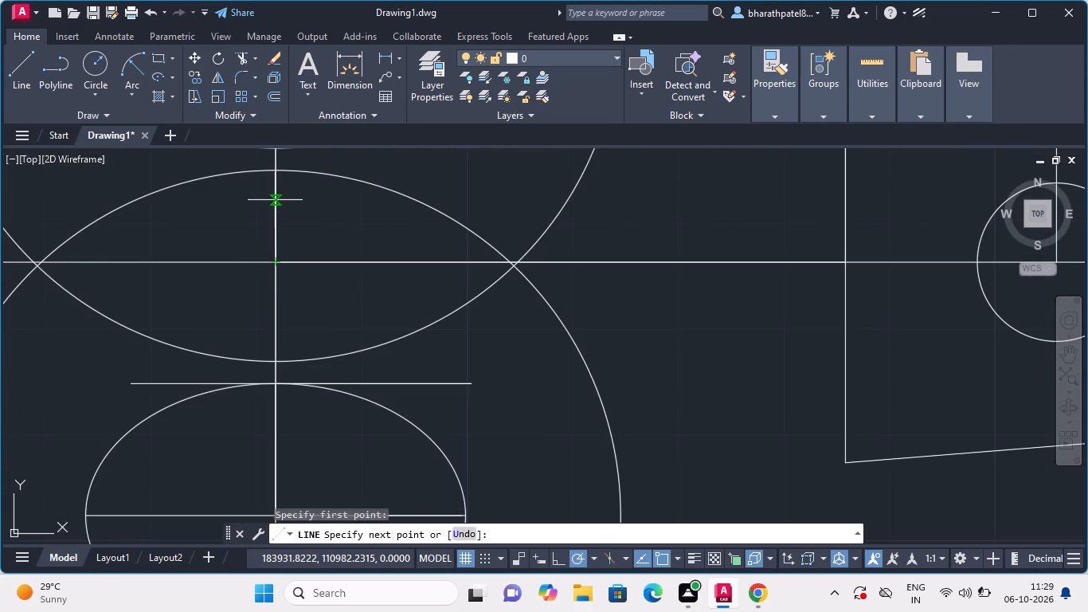
pyautogui.press('3')
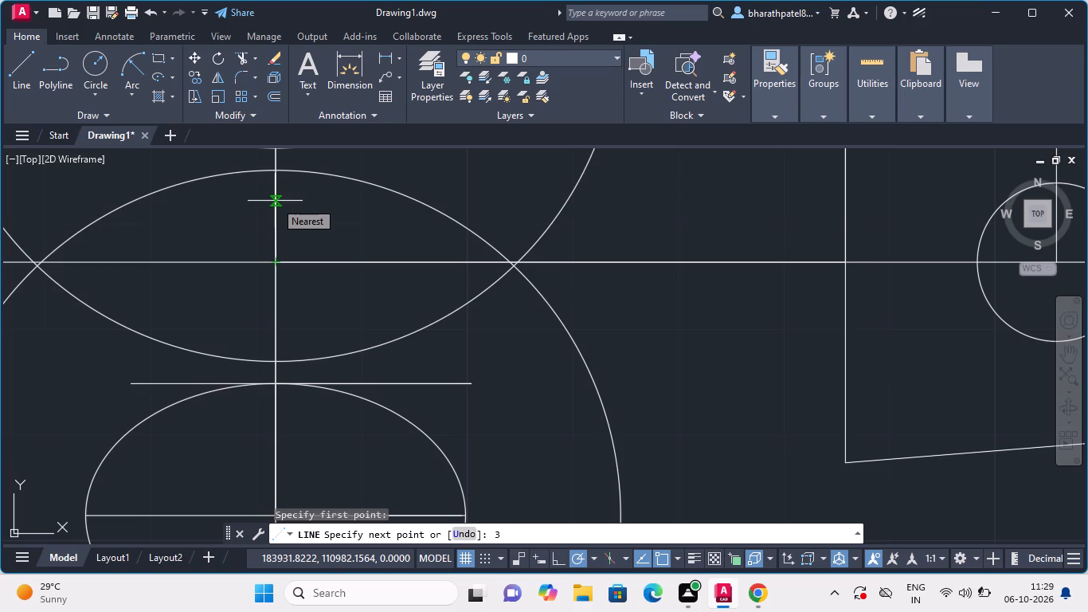
pyautogui.write('.4')
pyautogui.press('Return')
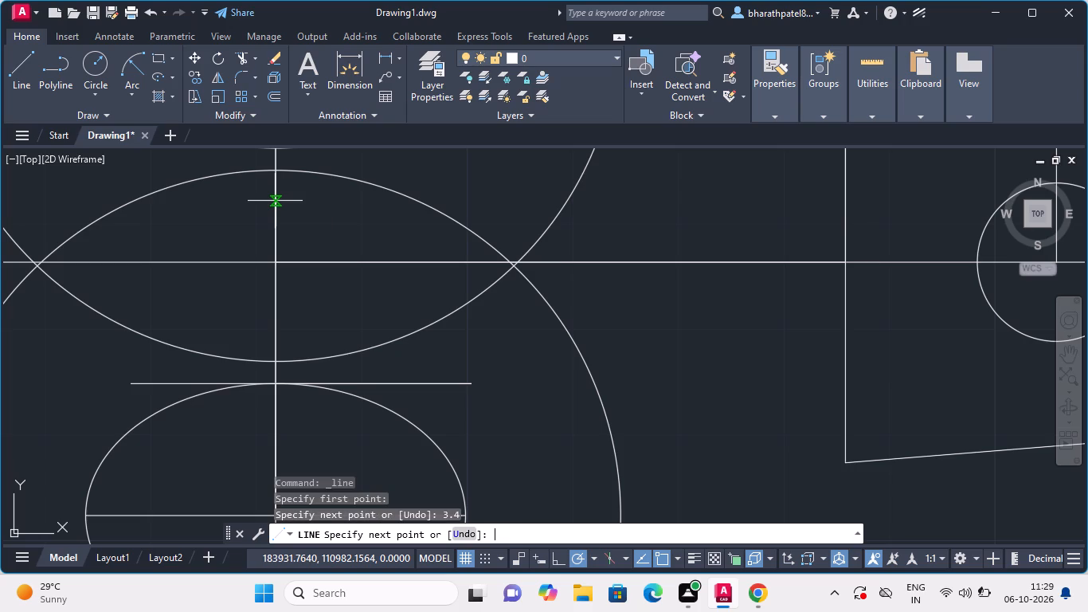
pyautogui.scroll(-2, 126, 270)
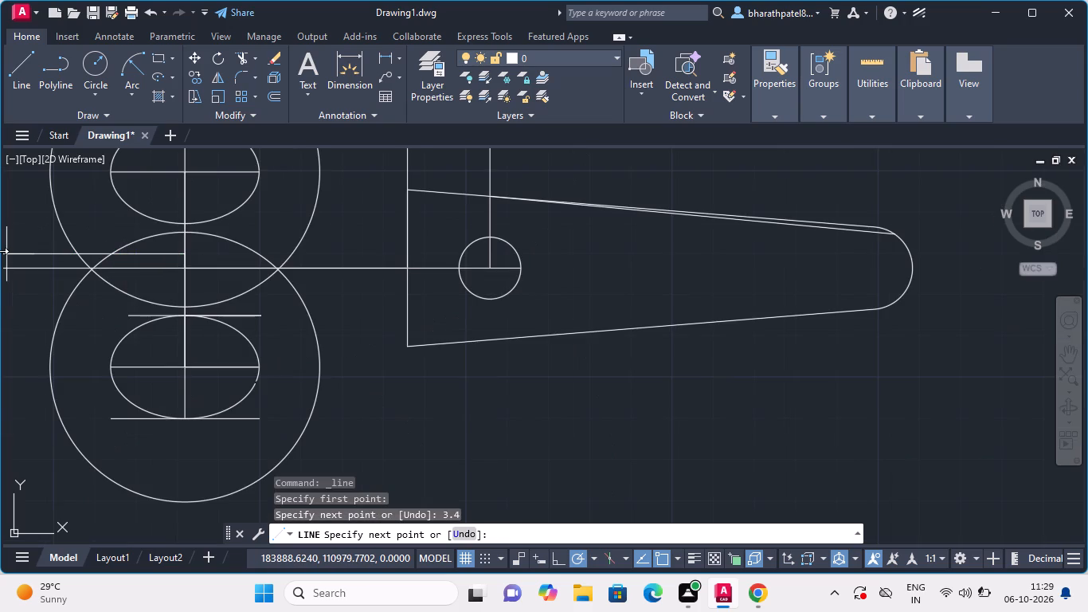
pyautogui.scroll(-3, 2, 252)
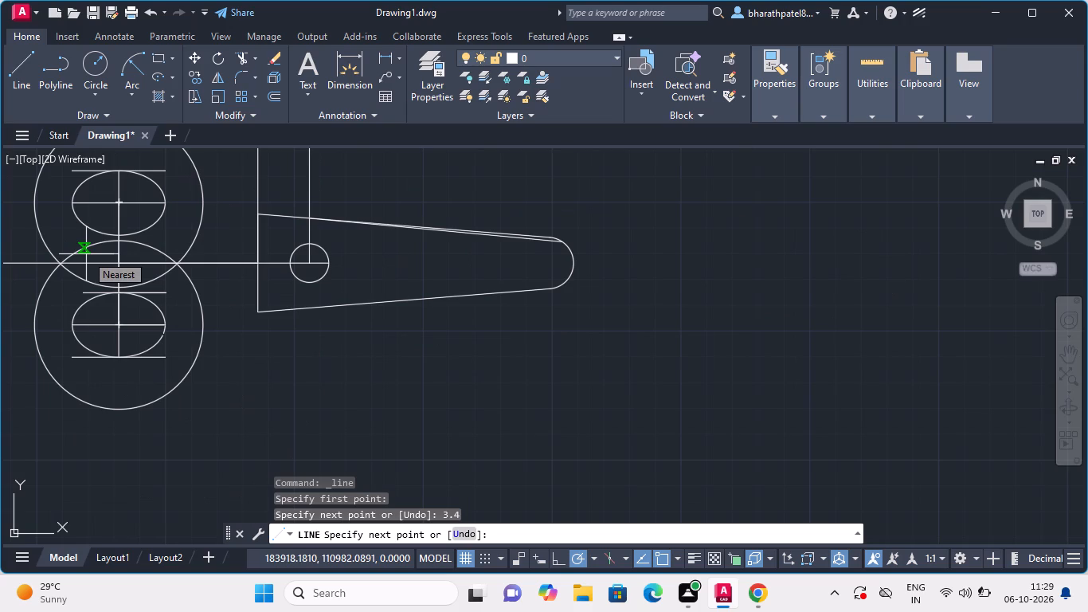
pyautogui.scroll(-2, 158, 266)
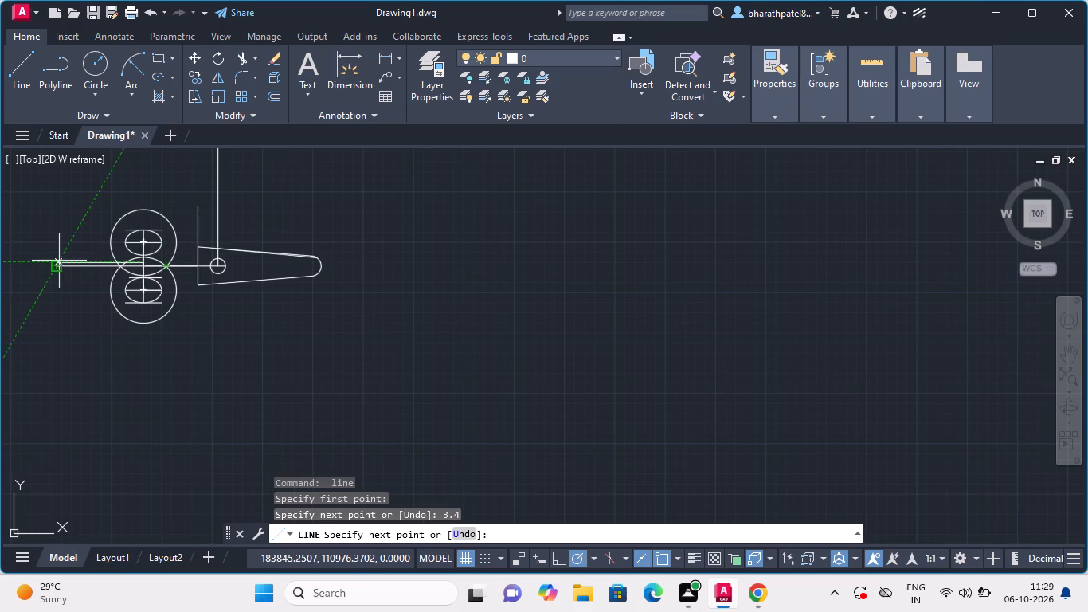
pyautogui.click(58, 260)
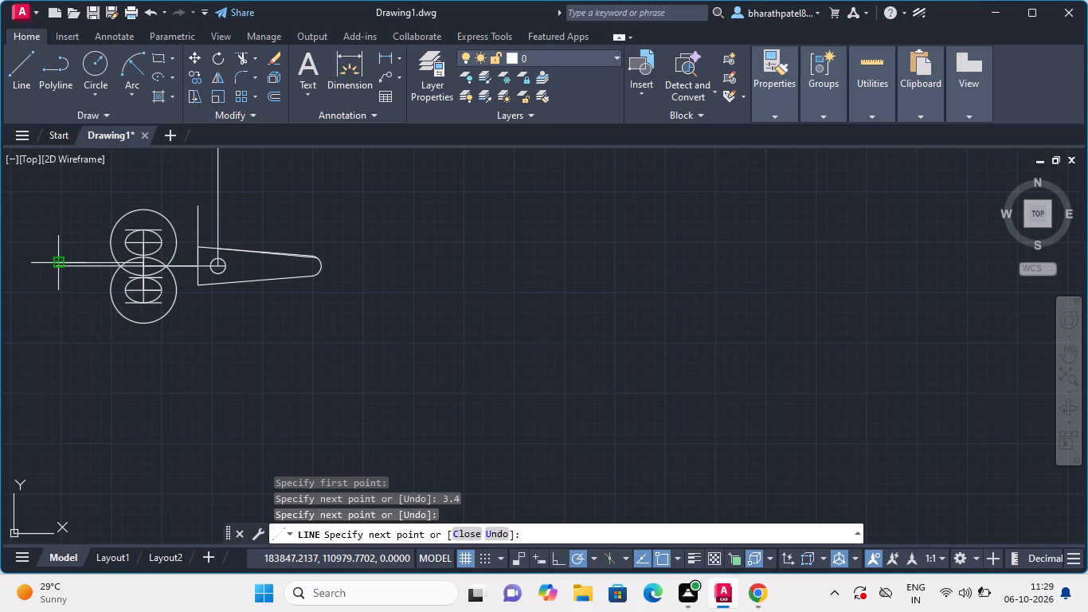
pyautogui.press('Escape')
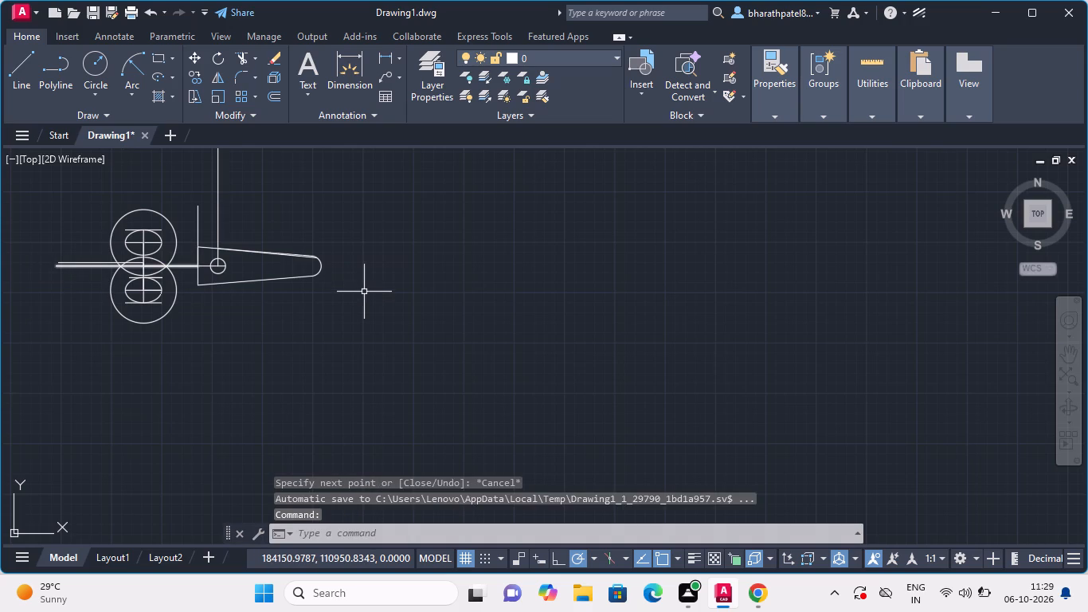
pyautogui.press('Escape')
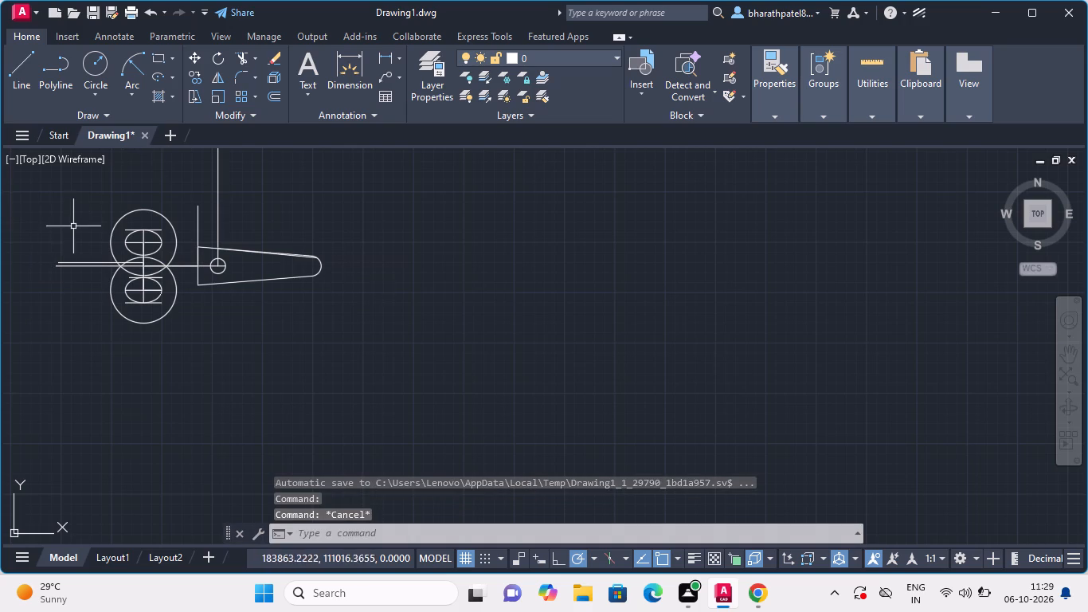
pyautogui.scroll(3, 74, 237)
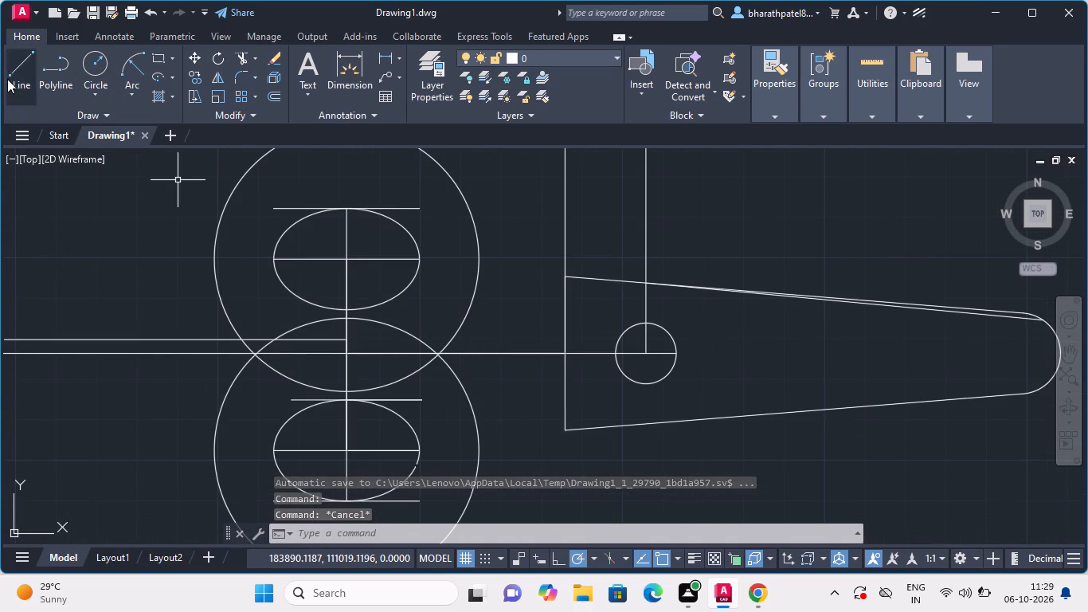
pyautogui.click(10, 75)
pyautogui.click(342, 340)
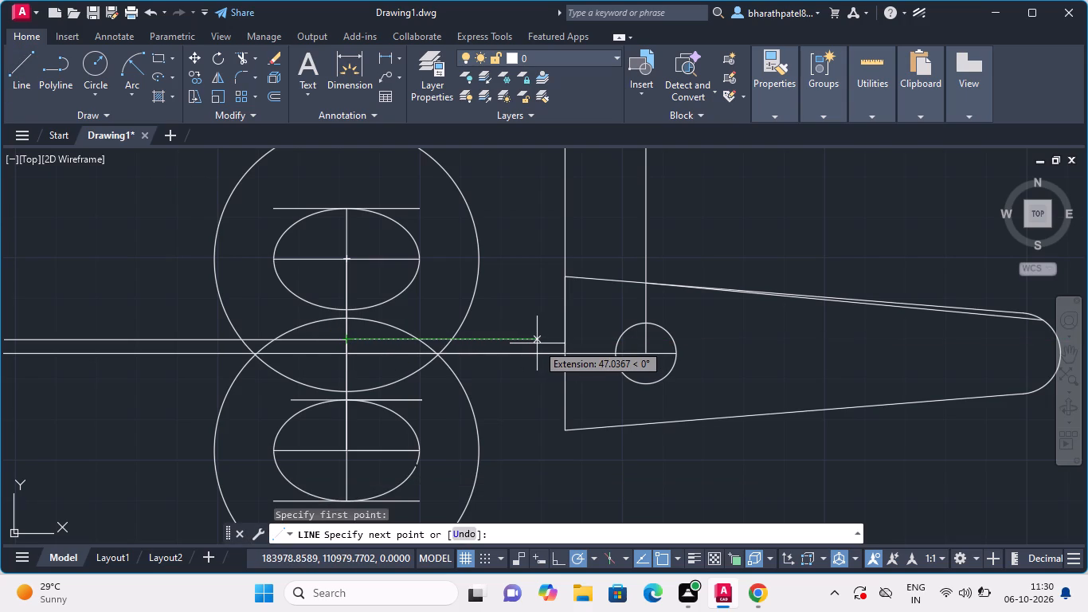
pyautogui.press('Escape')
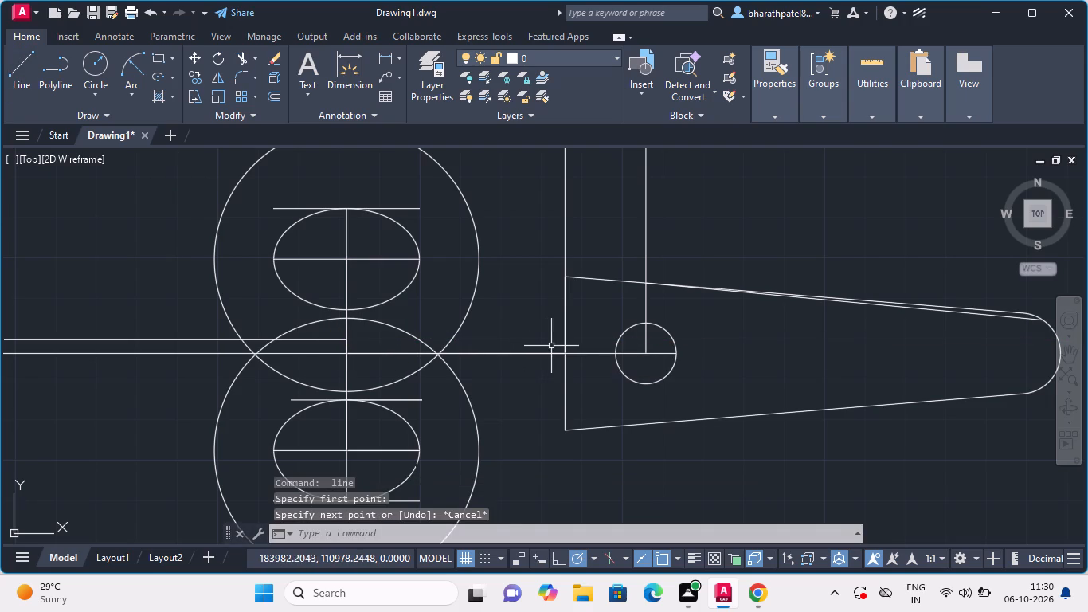
# Draw a horizontal line about 46.8 long rightward from the inner end of the offset horizontal line.
pyautogui.click(9, 81)
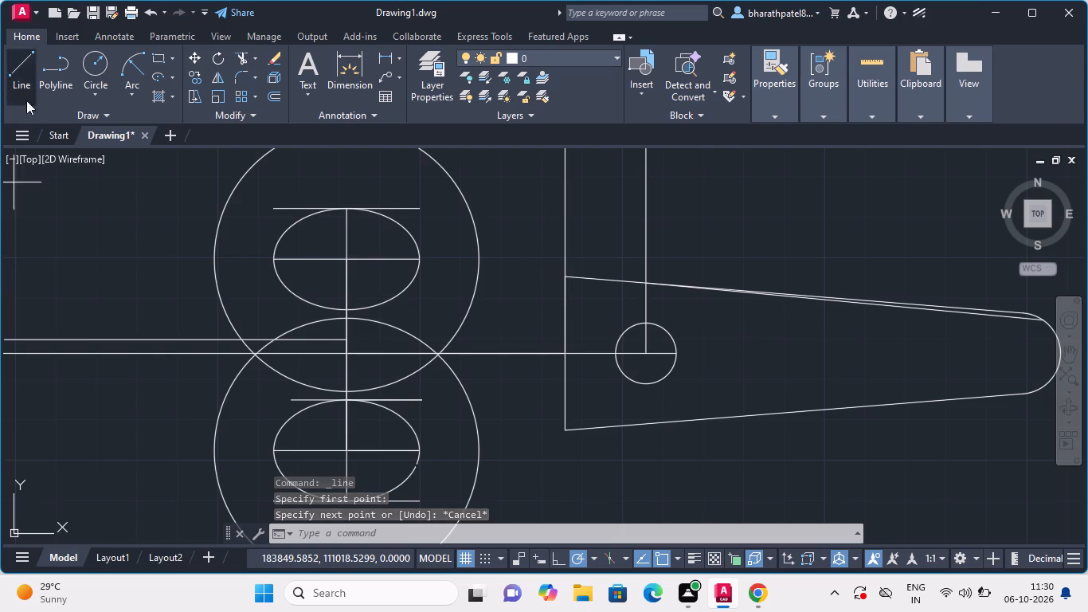
pyautogui.click(350, 340)
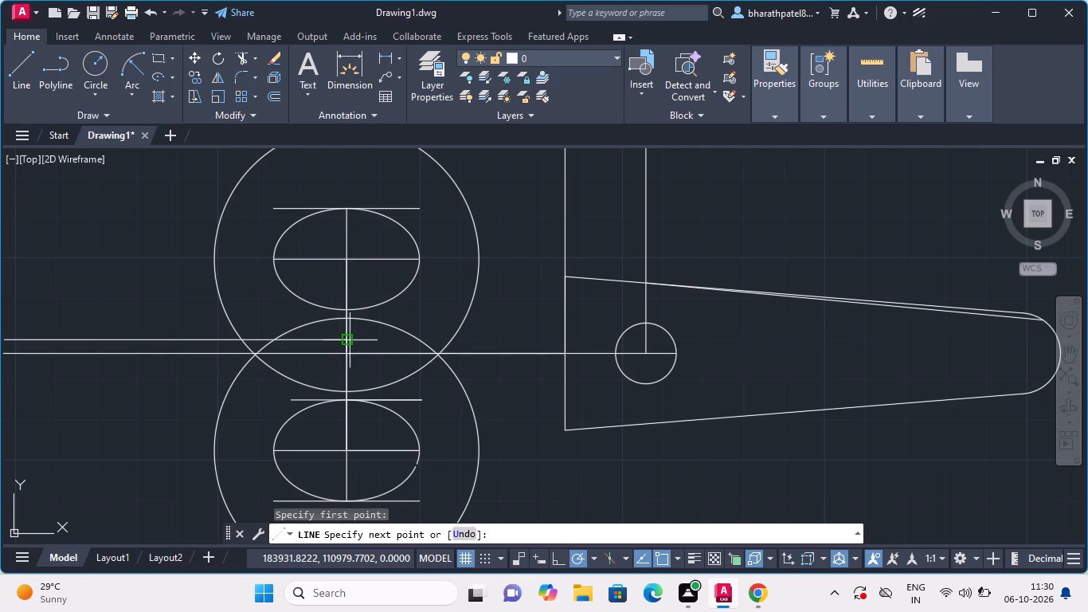
pyautogui.click(537, 341)
pyautogui.press('`')
pyautogui.press('Escape')
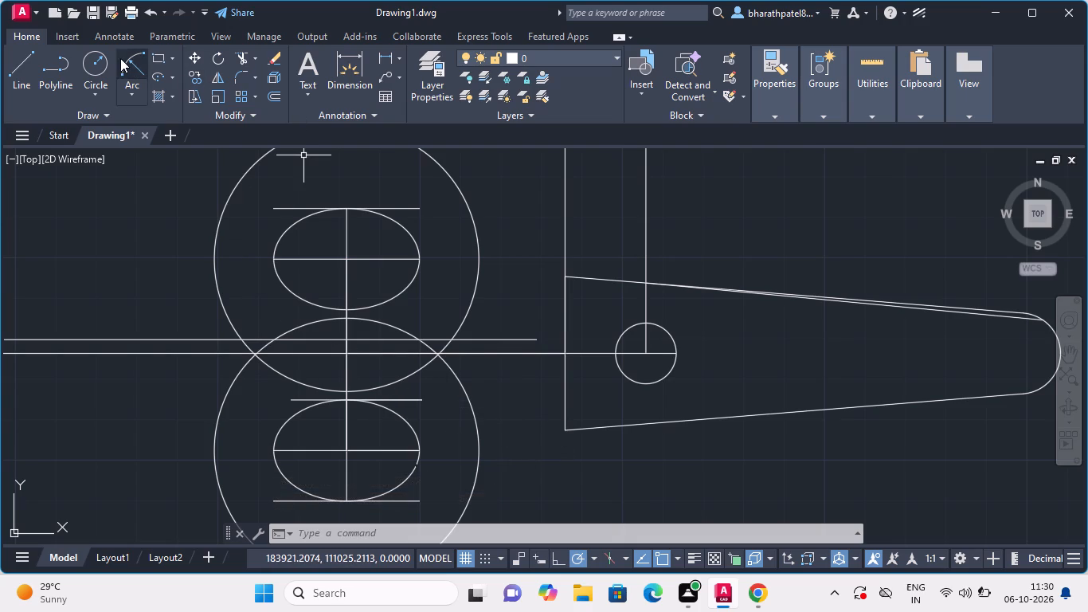
# Trim the portion of the upper large circle that lies below the offset horizontal line.
pyautogui.click(237, 64)
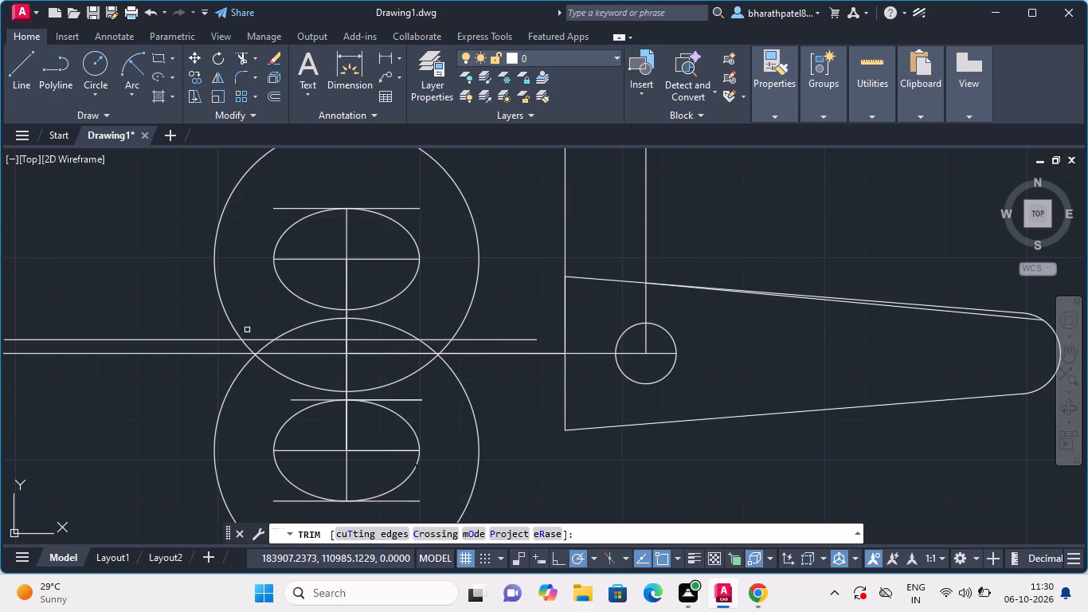
pyautogui.click(247, 347)
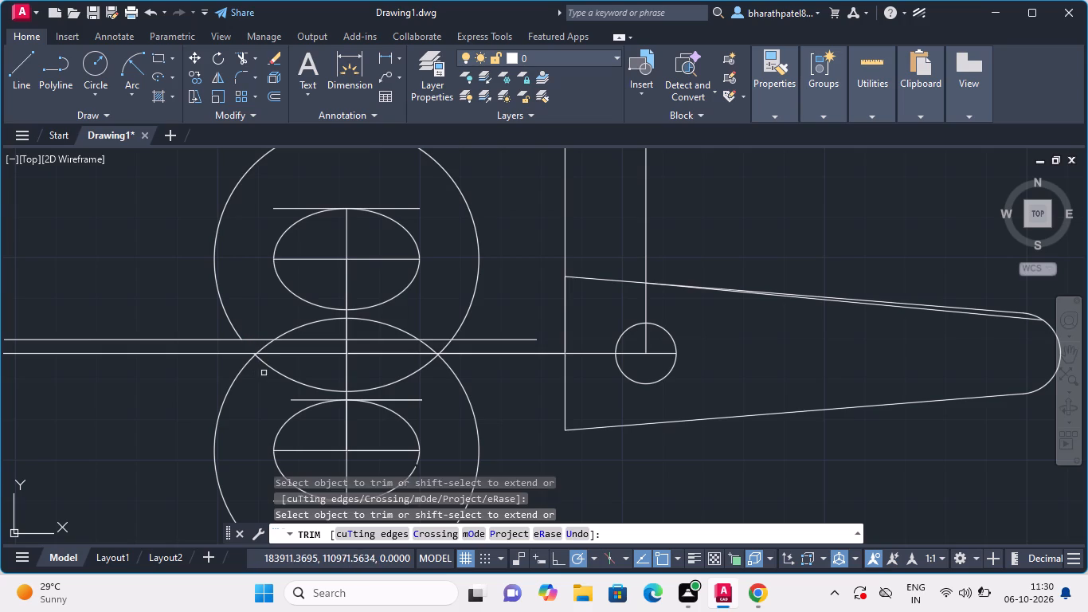
pyautogui.click(271, 367)
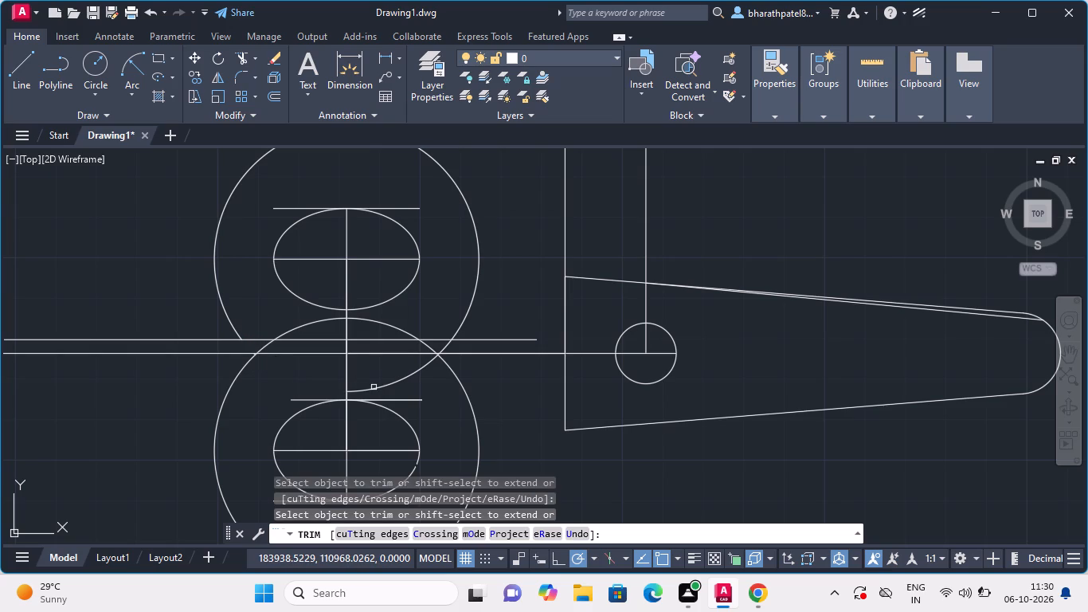
pyautogui.click(374, 387)
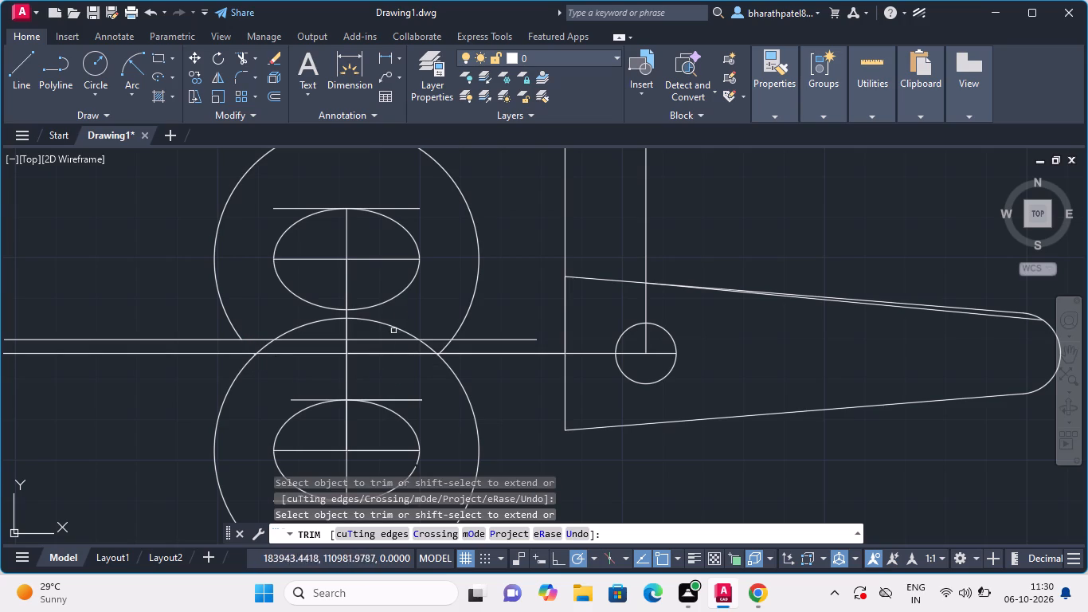
pyautogui.click(443, 349)
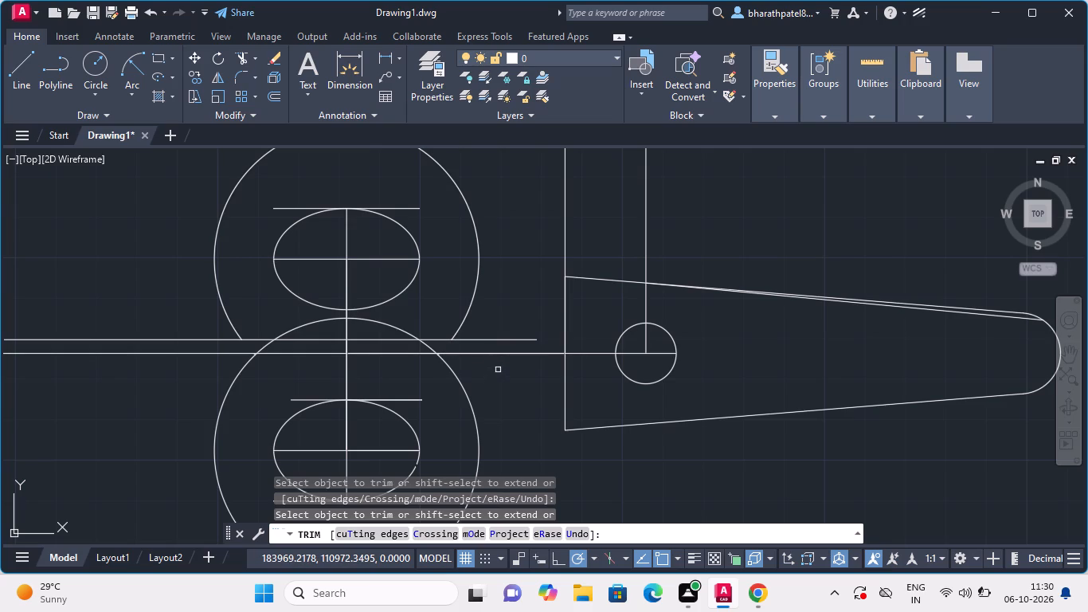
# Draw a horizontal line 22.8 long leftward from the upper corner where the arm's sloped edge meets its vertical edge.
pyautogui.scroll(-2, 498, 370)
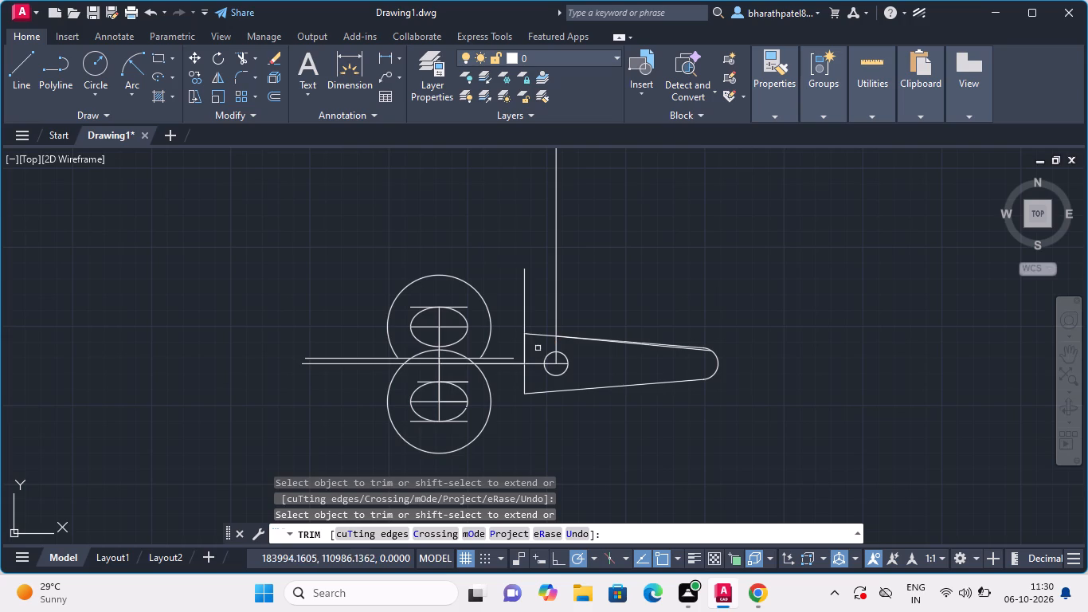
pyautogui.click(20, 56)
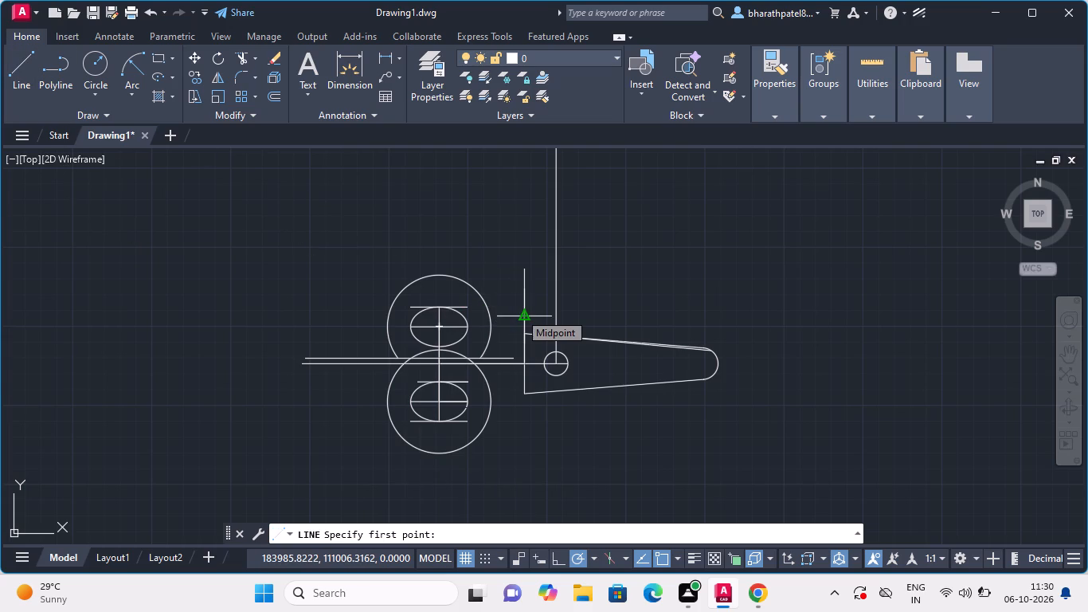
pyautogui.scroll(4, 521, 326)
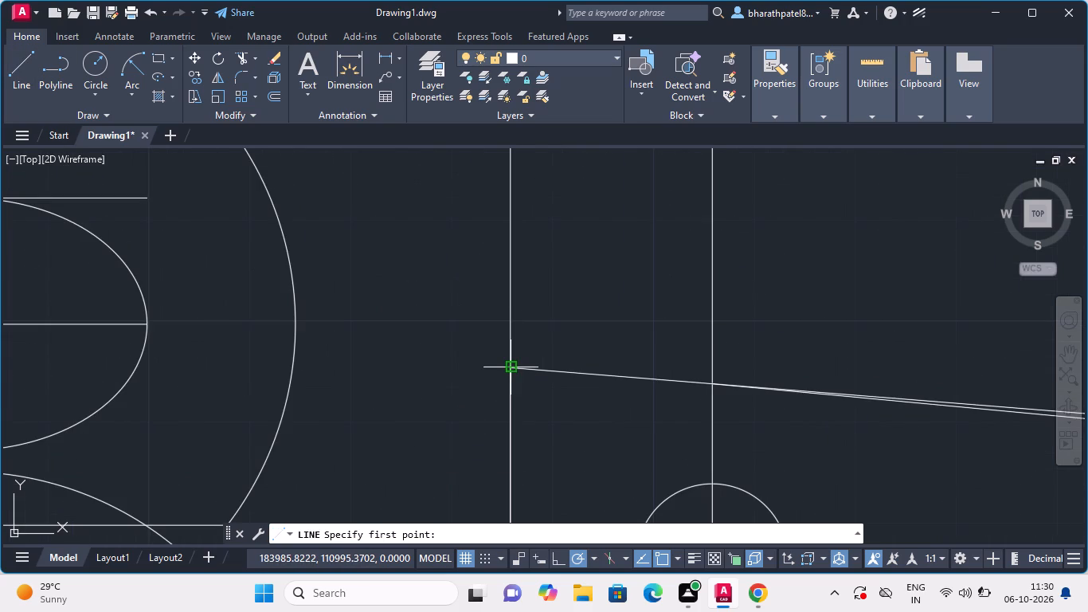
pyautogui.click(512, 367)
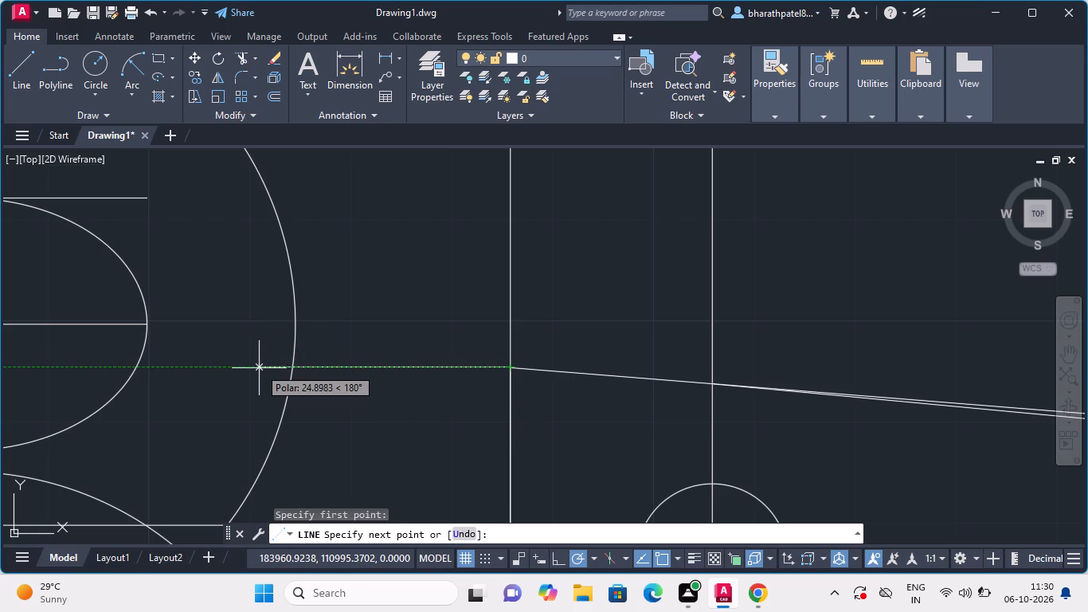
pyautogui.write('22')
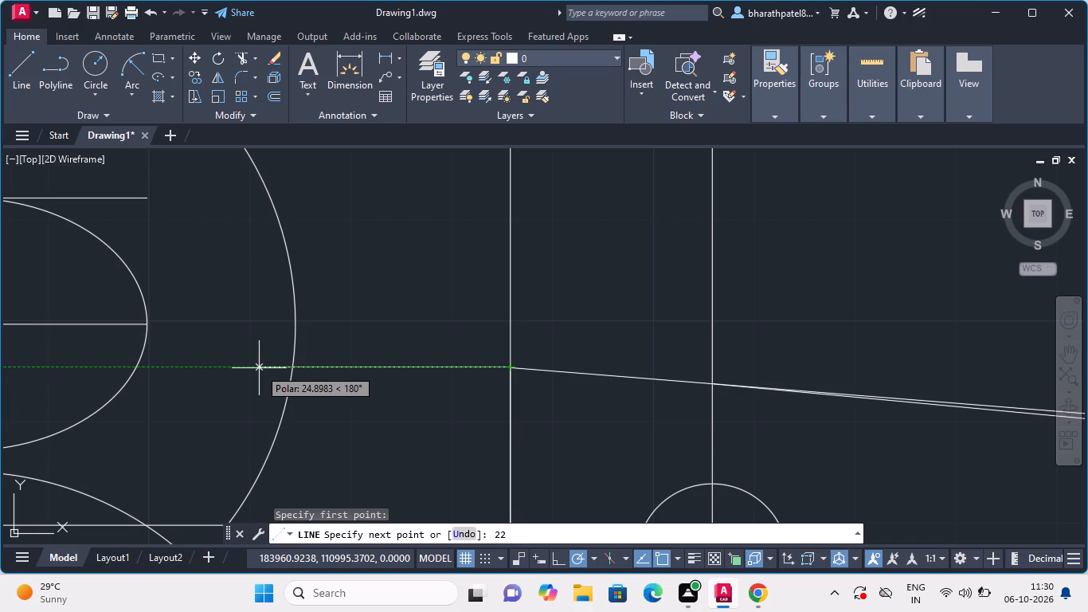
pyautogui.write('.8')
pyautogui.press('Return')
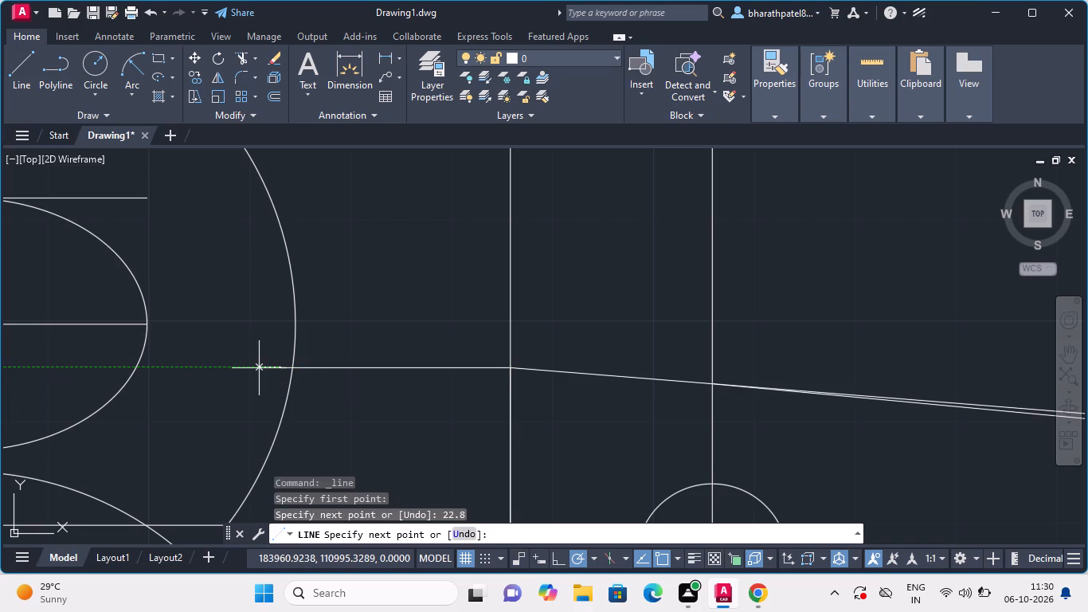
# Continue the line about 26 vertically downward from its outer end, crossing both long horizontal lines.
pyautogui.scroll(-7, 240, 535)
pyautogui.scroll(3, 236, 544)
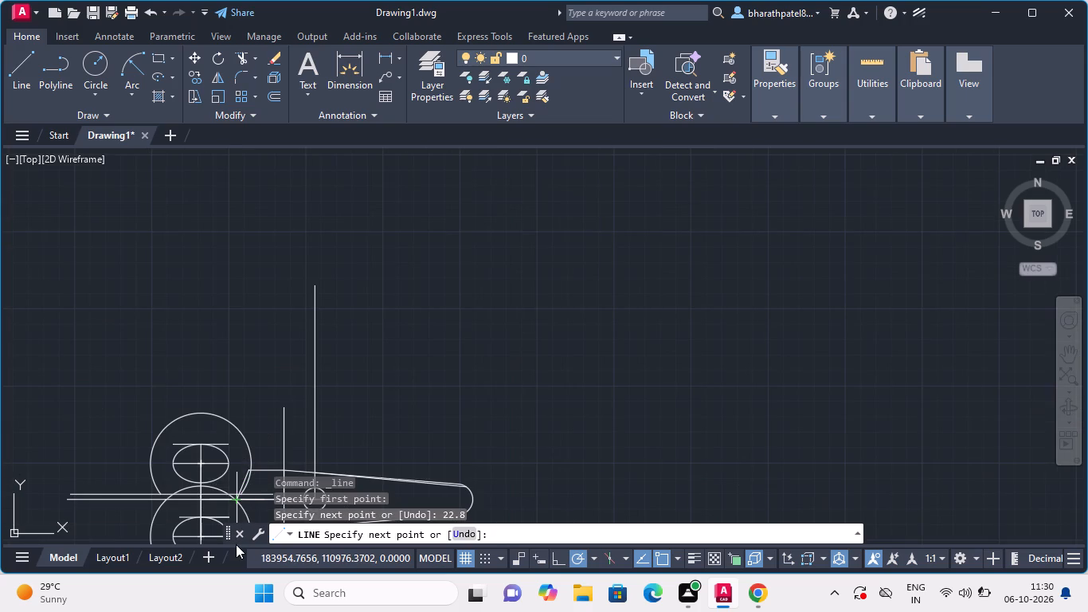
pyautogui.scroll(1, 236, 544)
pyautogui.scroll(-3, 240, 468)
pyautogui.scroll(4, 244, 514)
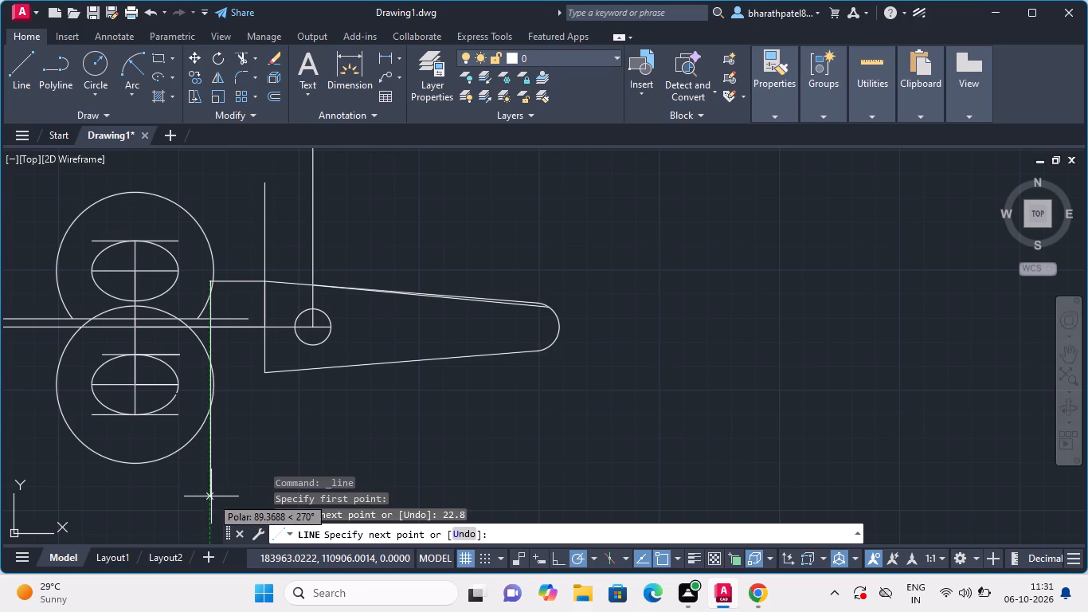
pyautogui.scroll(4, 216, 347)
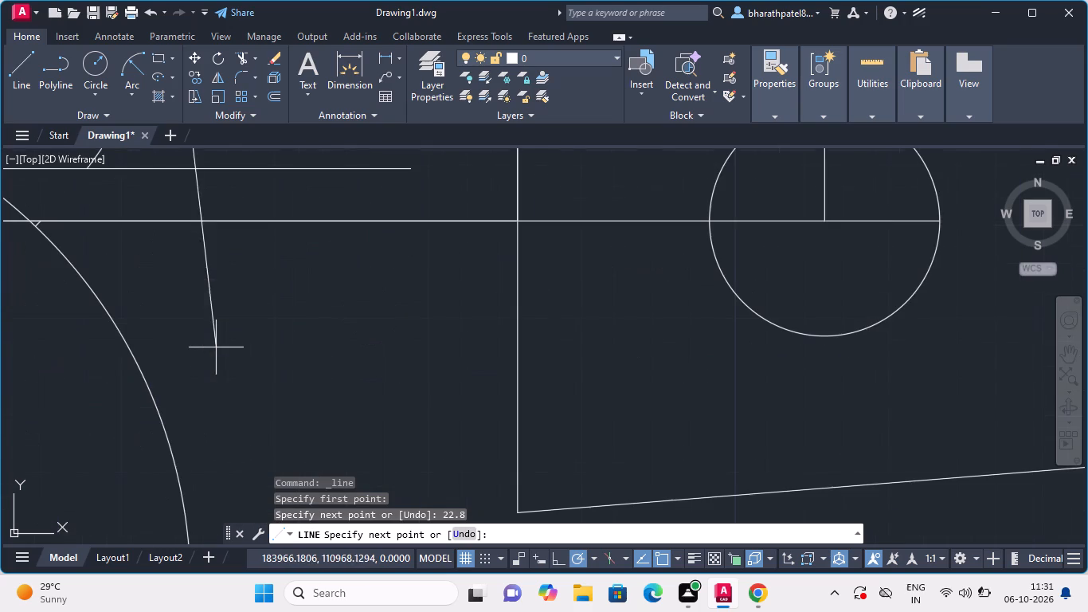
pyautogui.click(162, 325)
pyautogui.press('Escape')
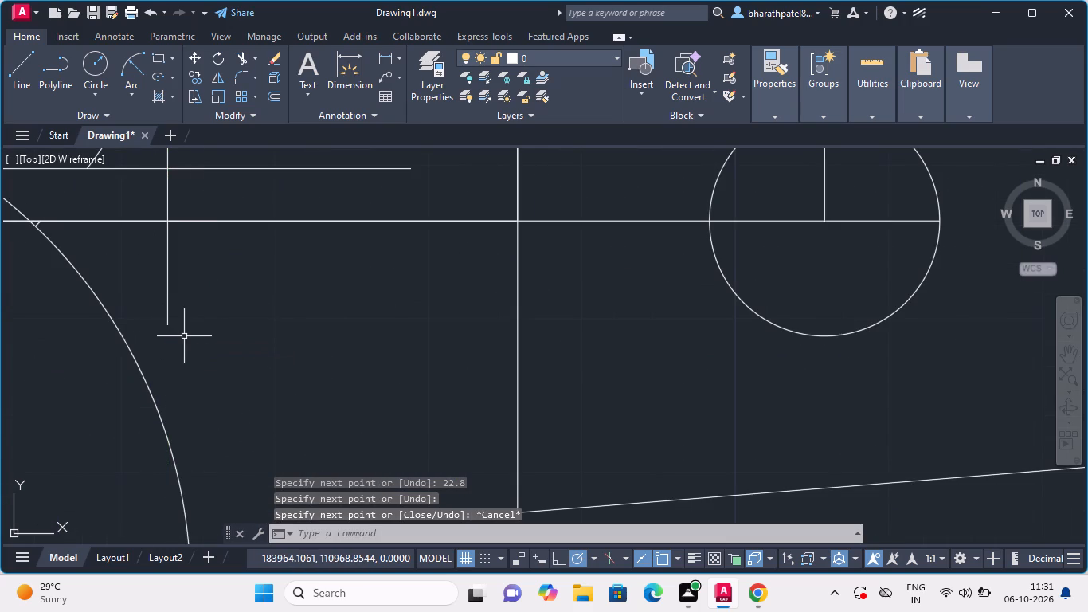
# Start an arc near the upper large circle.
pyautogui.scroll(-4, 190, 339)
pyautogui.scroll(3, 148, 301)
pyautogui.scroll(-2, 148, 301)
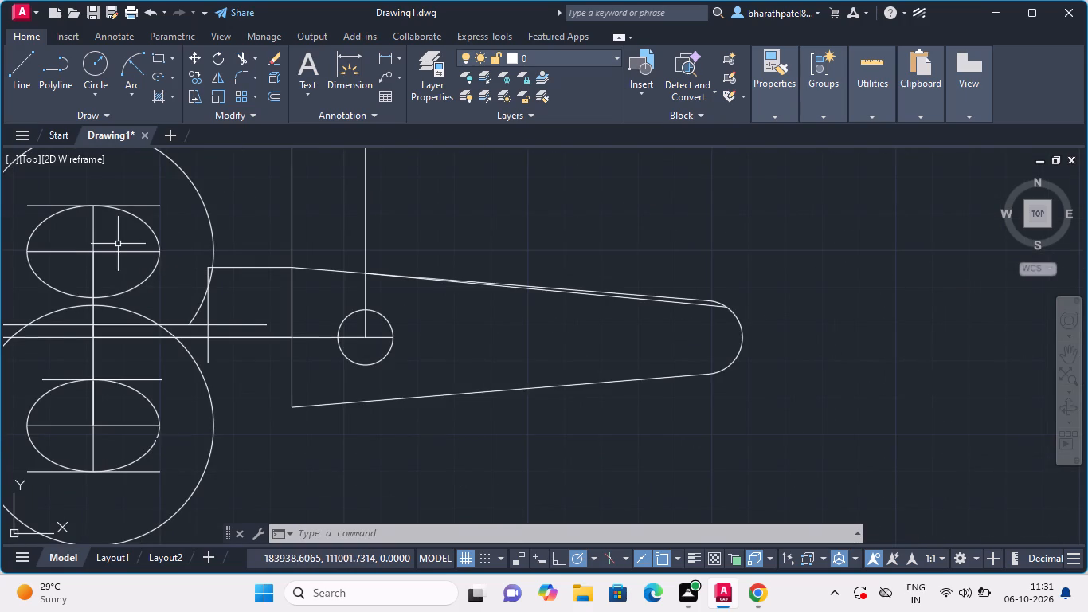
pyautogui.scroll(-2, 159, 241)
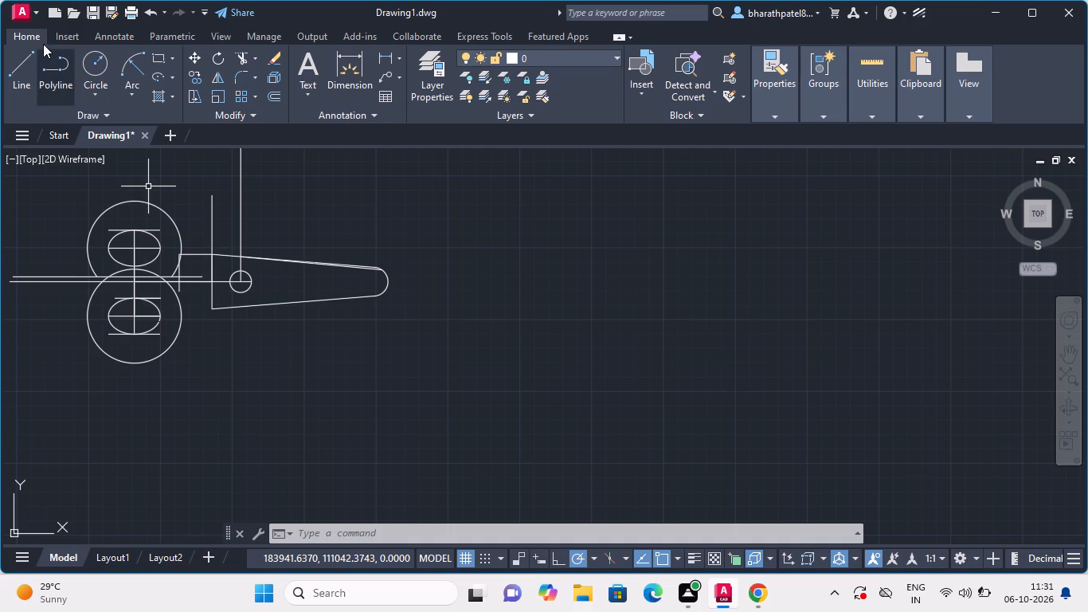
pyautogui.click(125, 65)
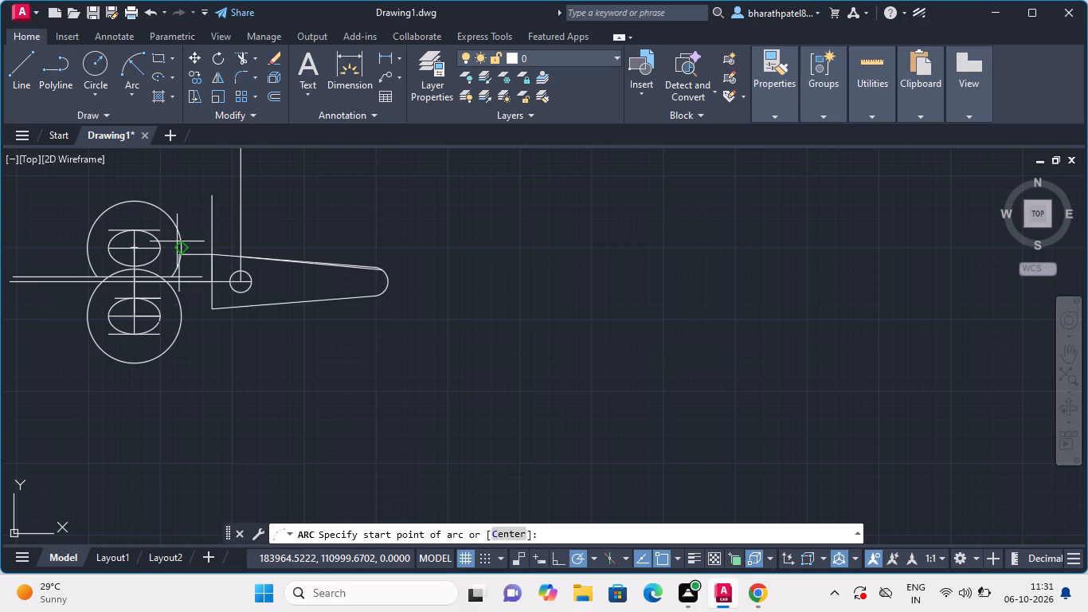
pyautogui.scroll(3, 162, 218)
pyautogui.scroll(-5, 158, 209)
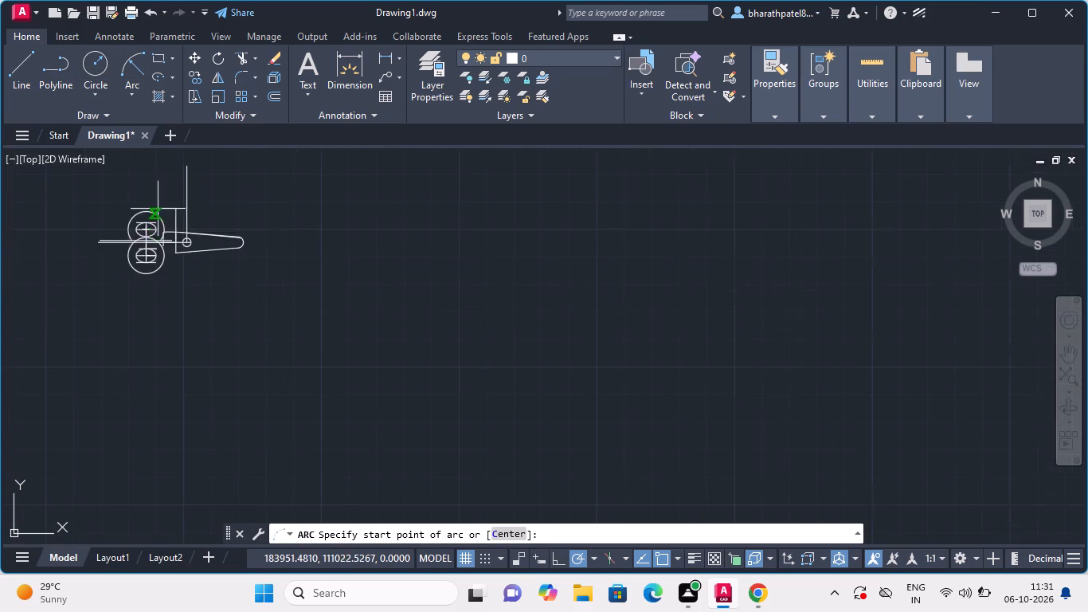
pyautogui.scroll(3, 143, 204)
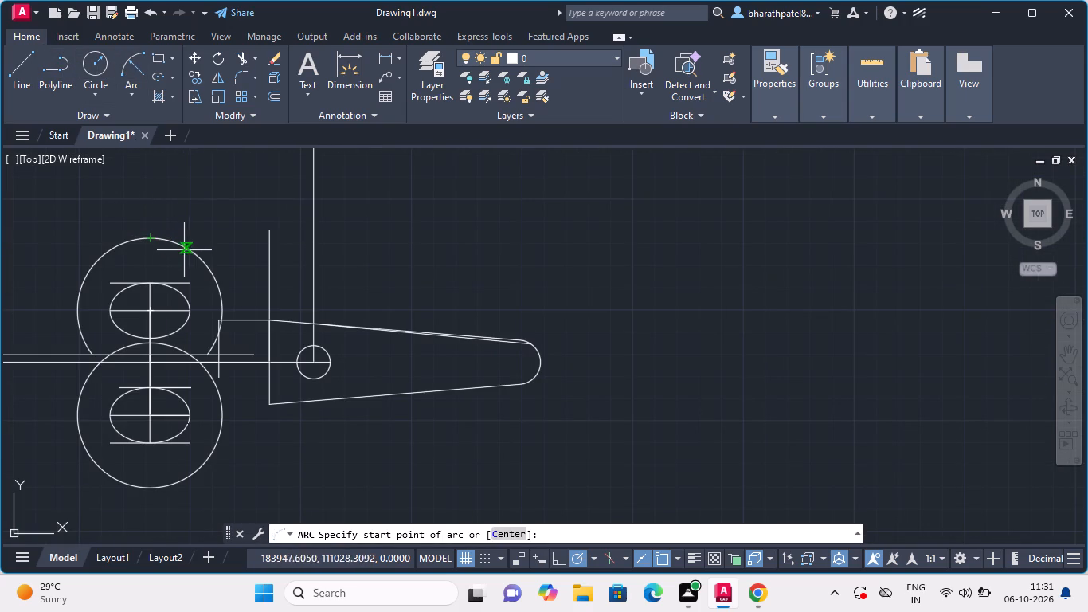
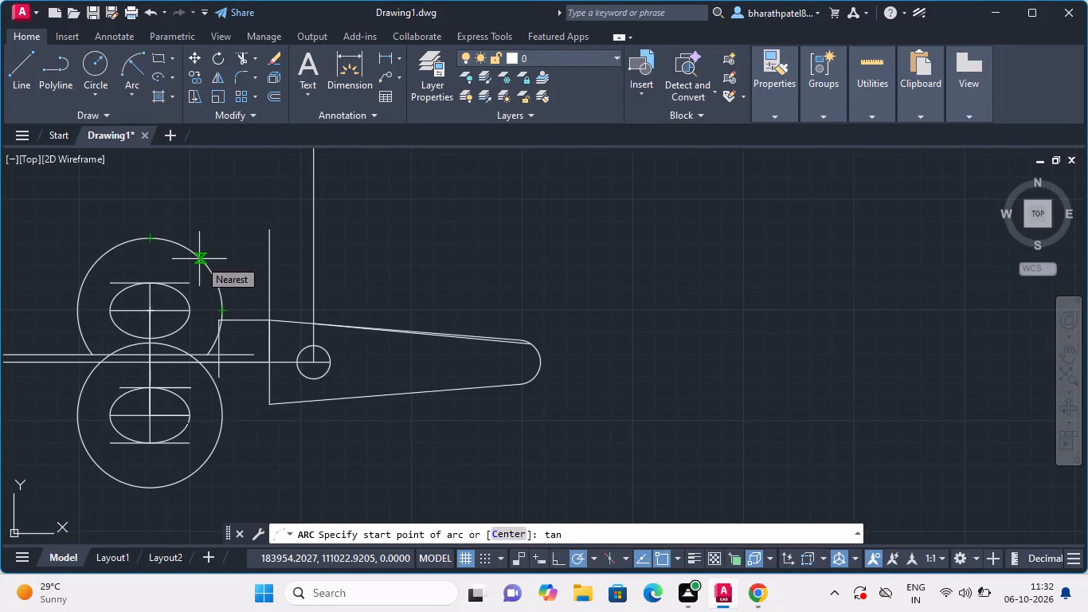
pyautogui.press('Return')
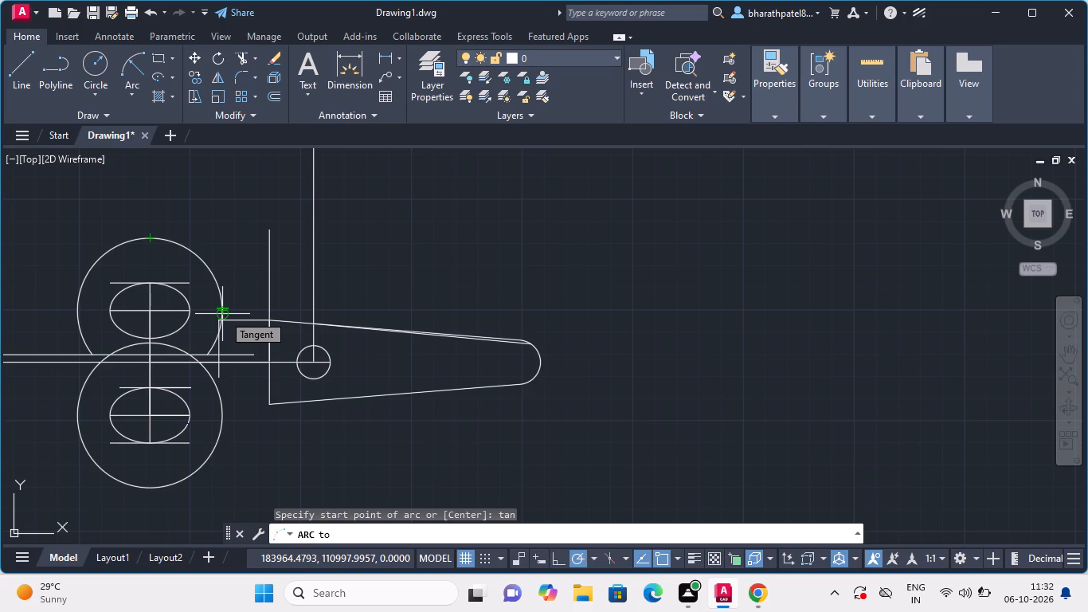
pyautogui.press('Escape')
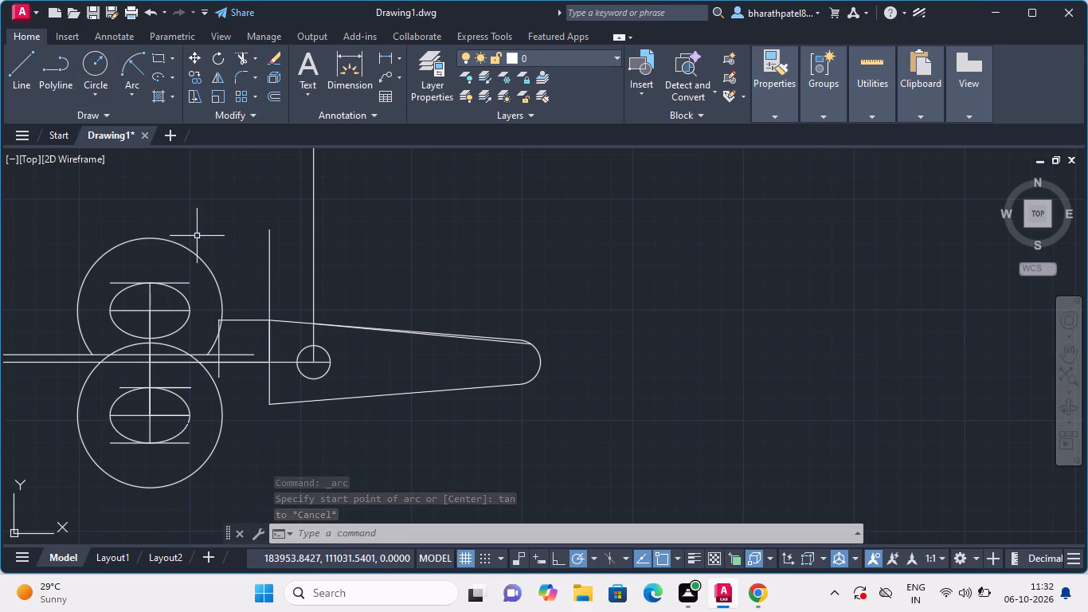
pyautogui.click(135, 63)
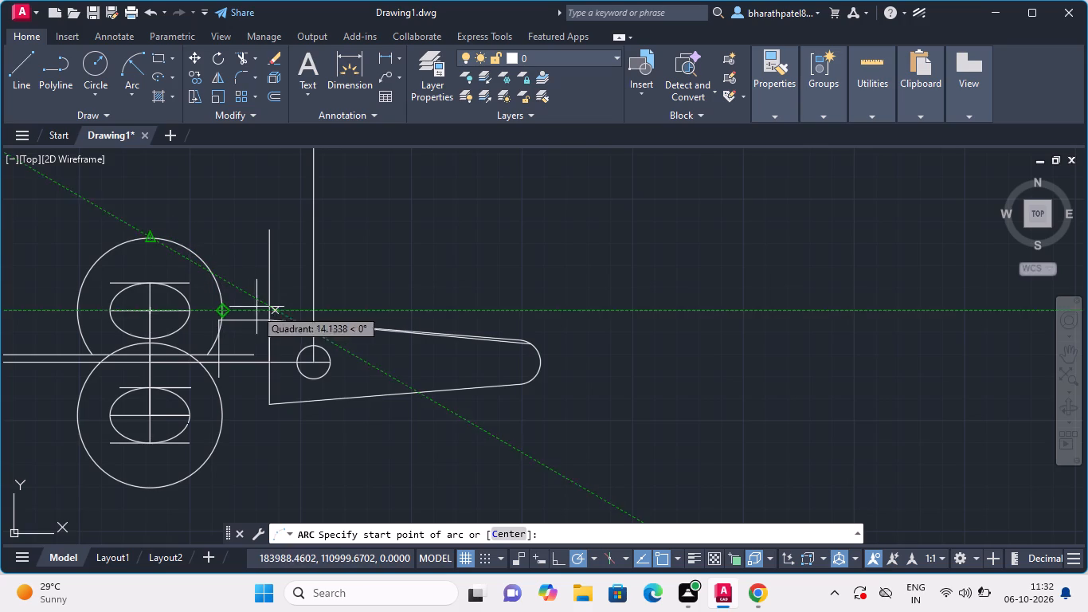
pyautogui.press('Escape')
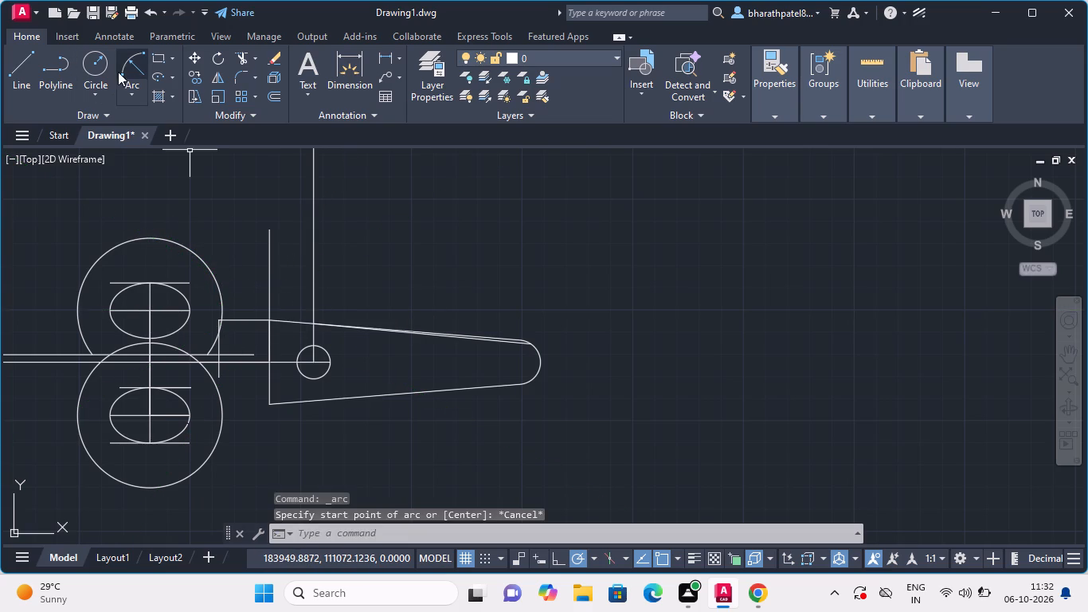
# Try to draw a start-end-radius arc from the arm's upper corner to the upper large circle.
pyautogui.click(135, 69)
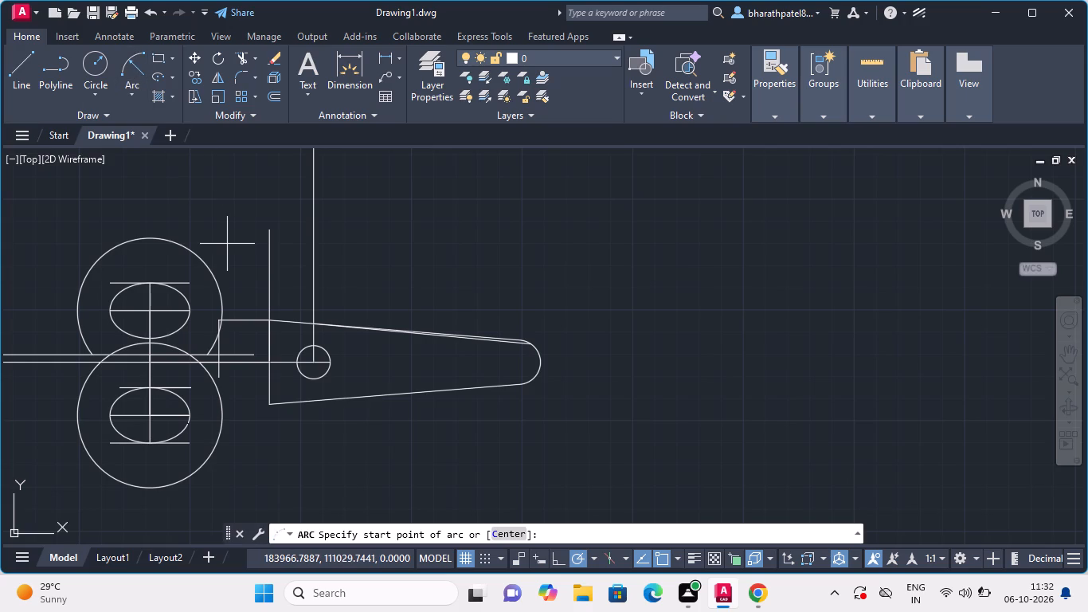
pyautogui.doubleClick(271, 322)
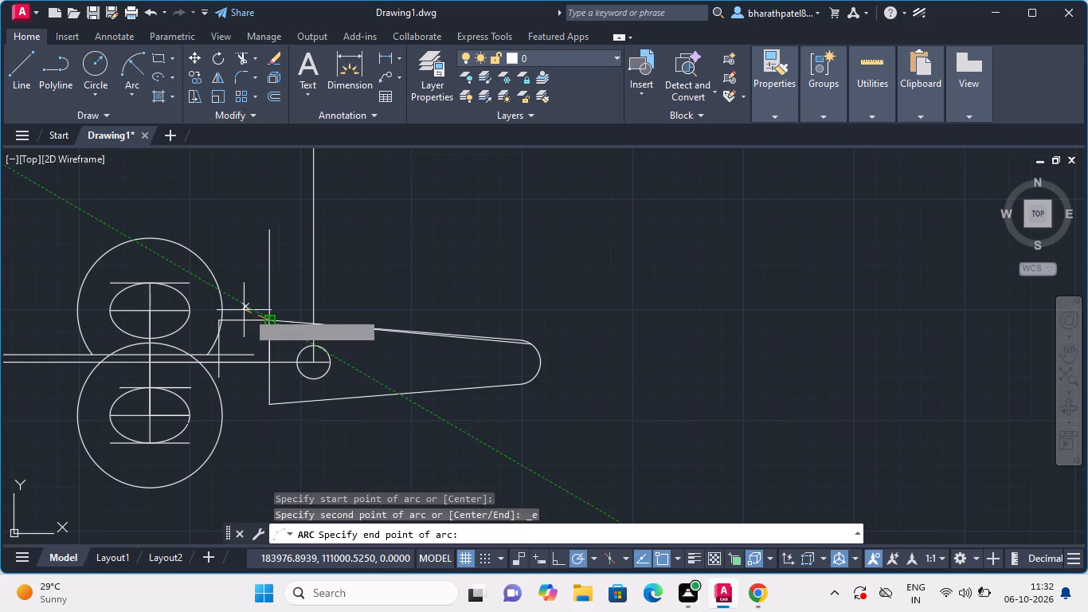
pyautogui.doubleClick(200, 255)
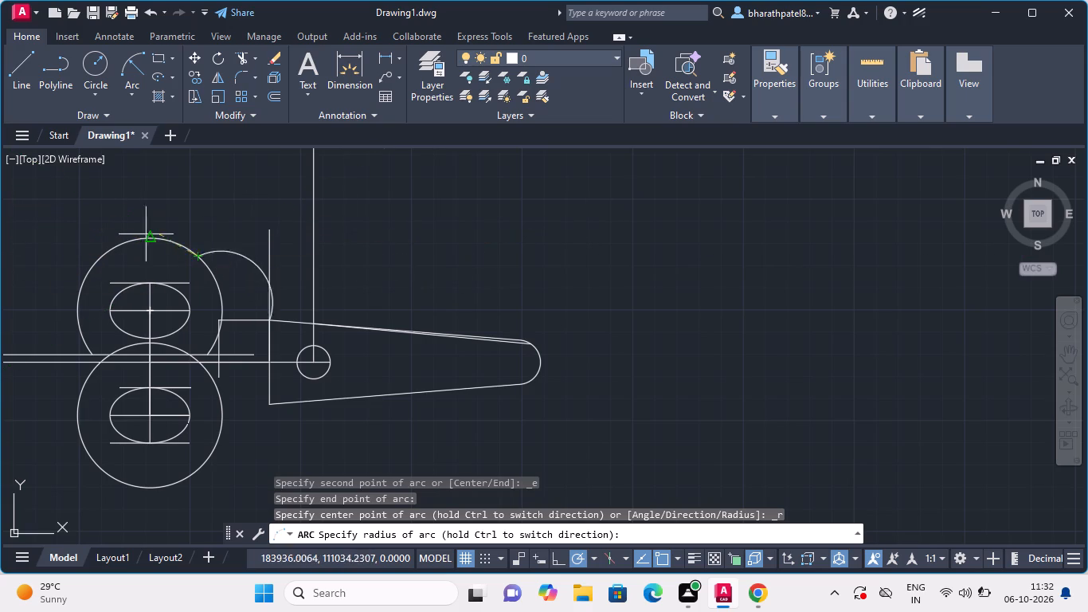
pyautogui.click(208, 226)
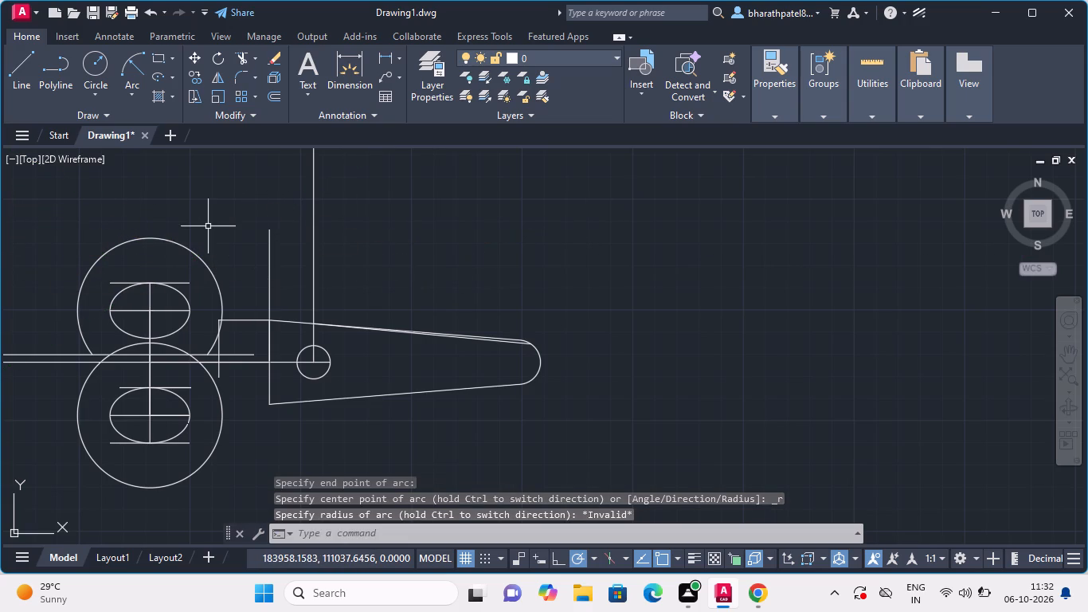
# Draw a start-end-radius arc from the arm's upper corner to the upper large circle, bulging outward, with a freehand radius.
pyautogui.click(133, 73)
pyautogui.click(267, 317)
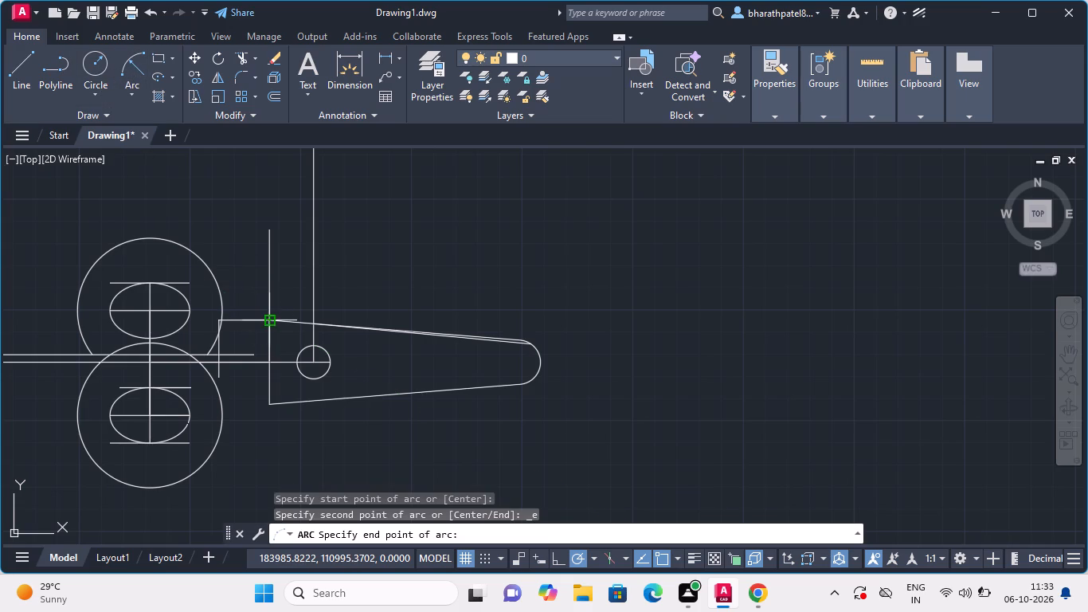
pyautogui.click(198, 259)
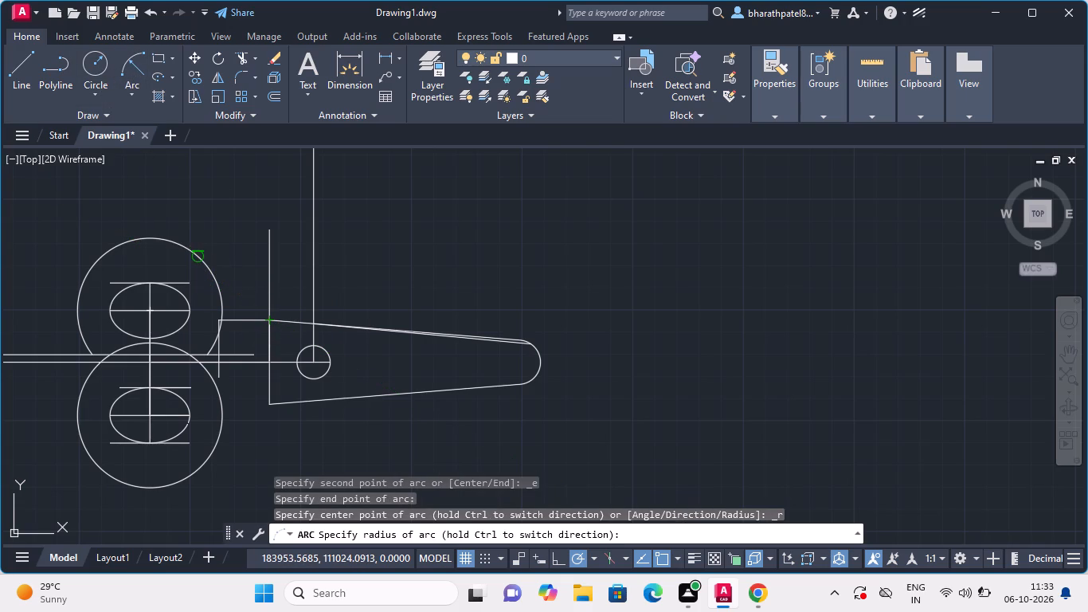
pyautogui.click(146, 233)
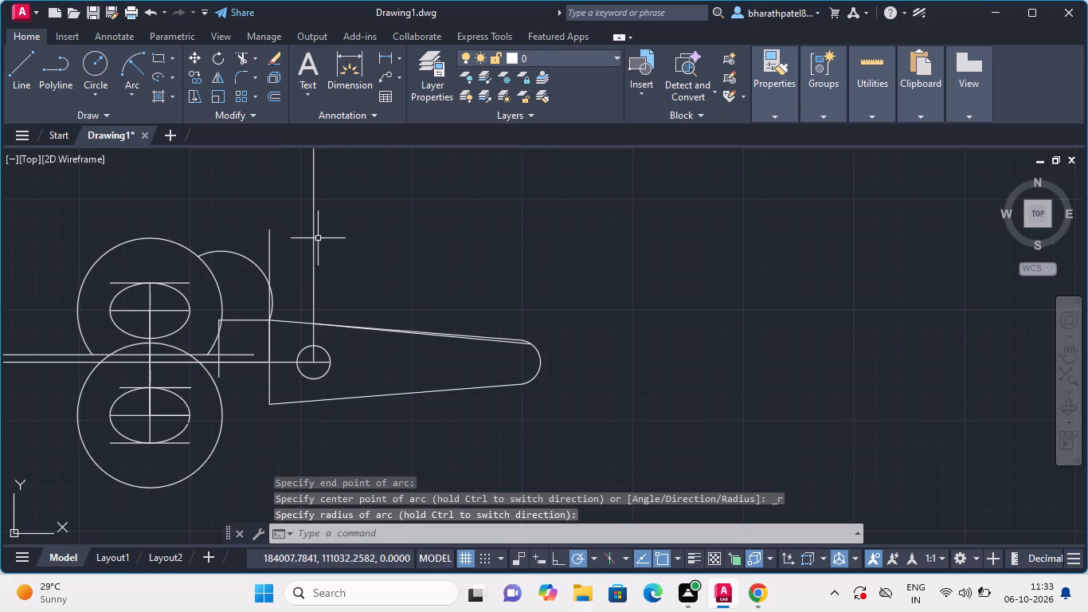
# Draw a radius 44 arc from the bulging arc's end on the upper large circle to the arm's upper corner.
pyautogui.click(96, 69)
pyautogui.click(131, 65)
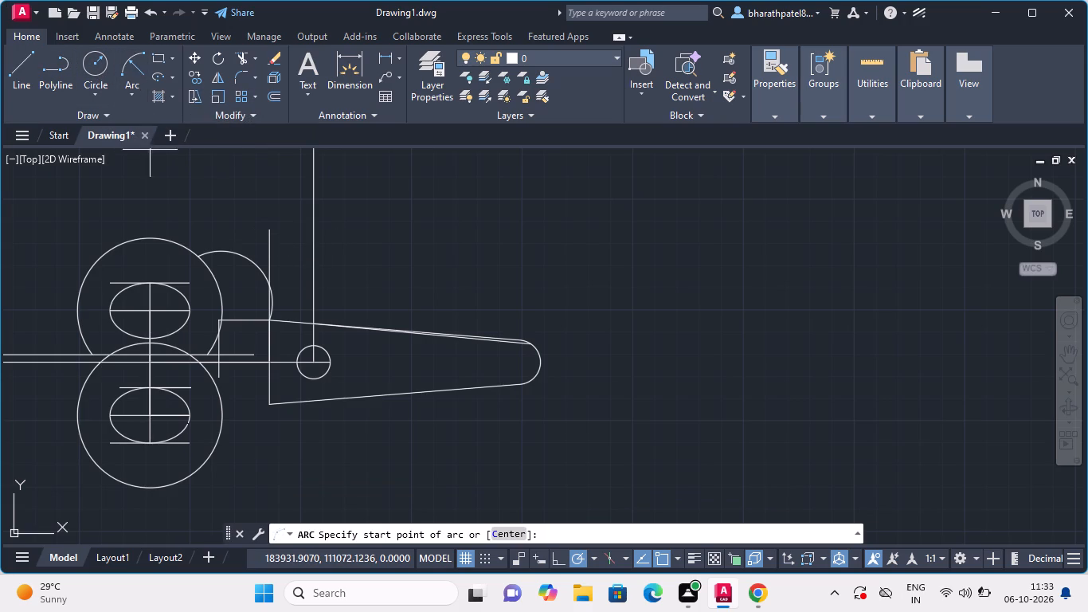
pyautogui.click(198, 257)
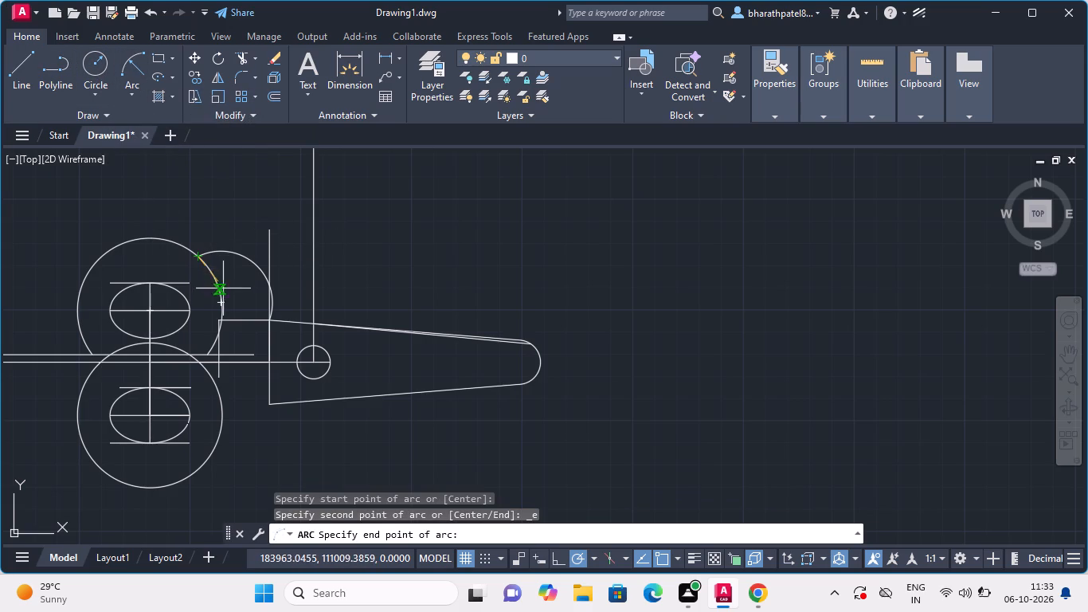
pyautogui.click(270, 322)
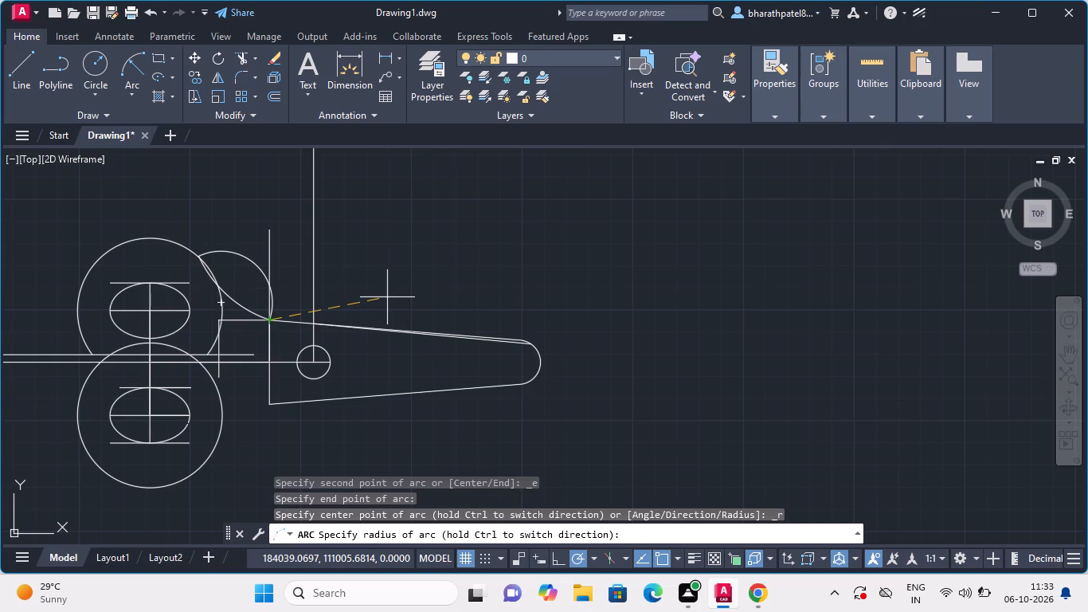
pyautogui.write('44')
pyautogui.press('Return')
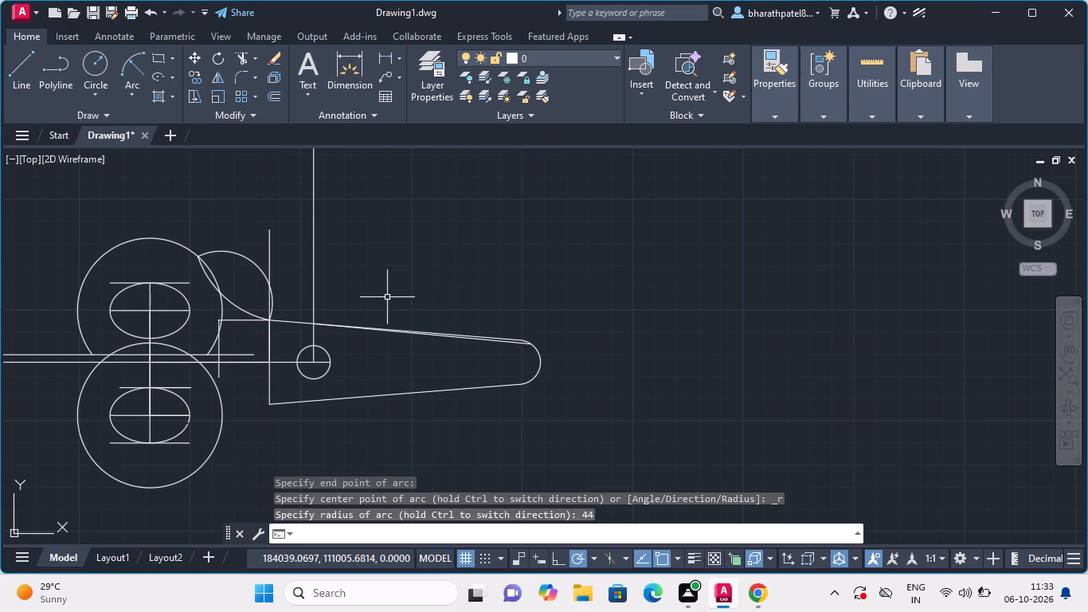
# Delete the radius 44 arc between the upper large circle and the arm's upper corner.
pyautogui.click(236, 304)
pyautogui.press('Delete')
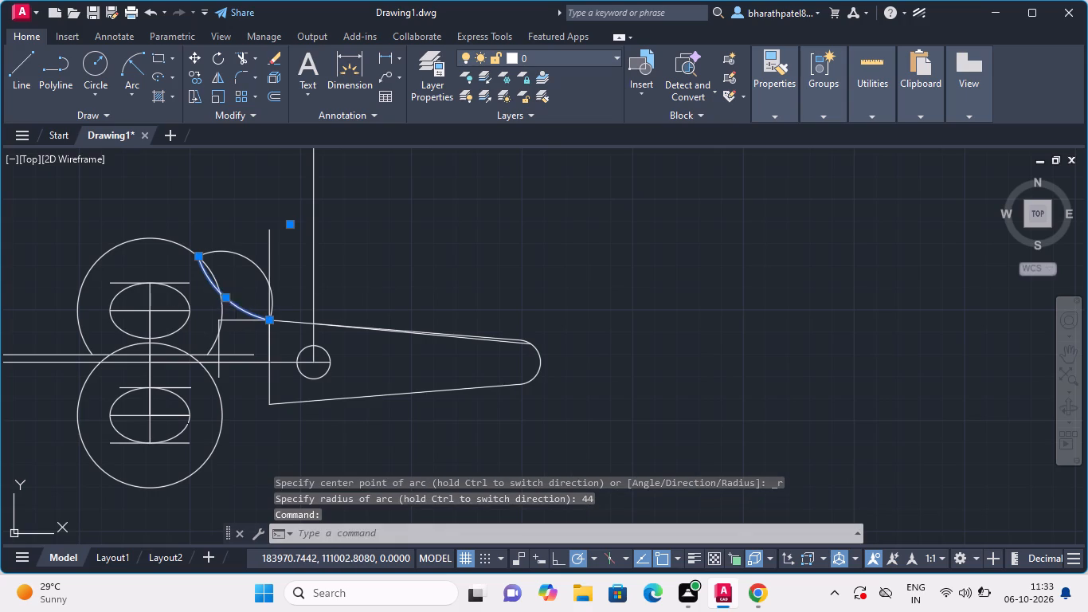
# Draw a concave start-end-radius arc from the upper large circle to the arm's upper corner with radius 44.
pyautogui.click(131, 68)
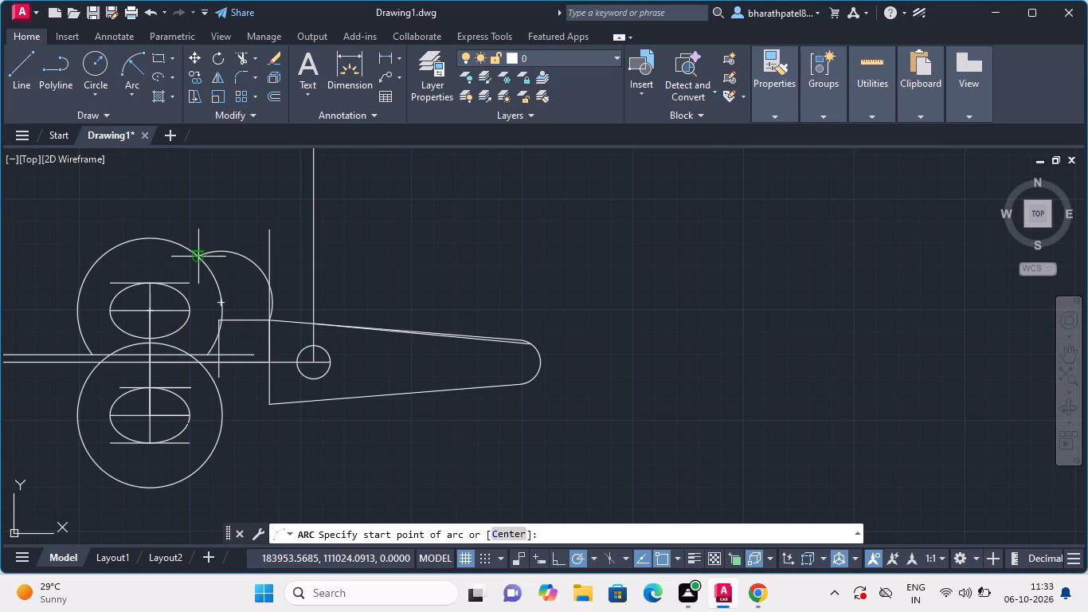
pyautogui.click(198, 260)
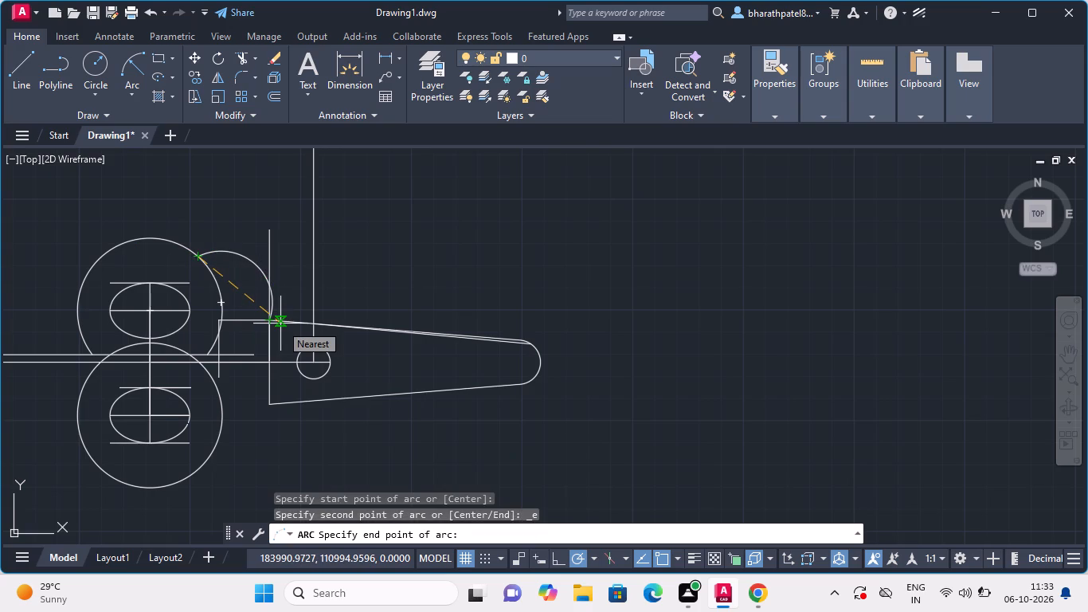
pyautogui.scroll(3, 280, 324)
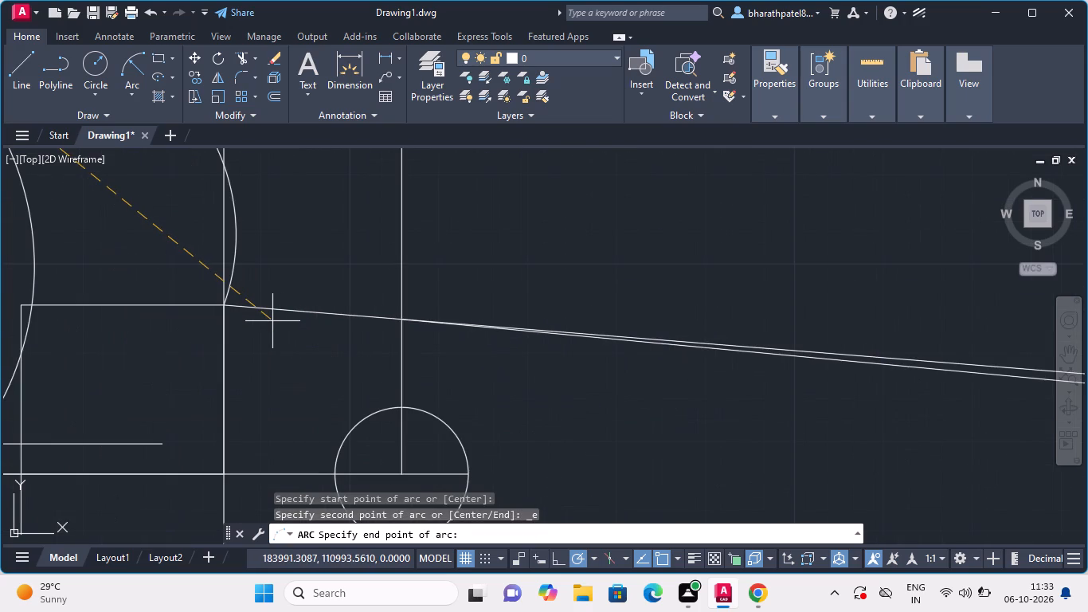
pyautogui.scroll(-4, 272, 320)
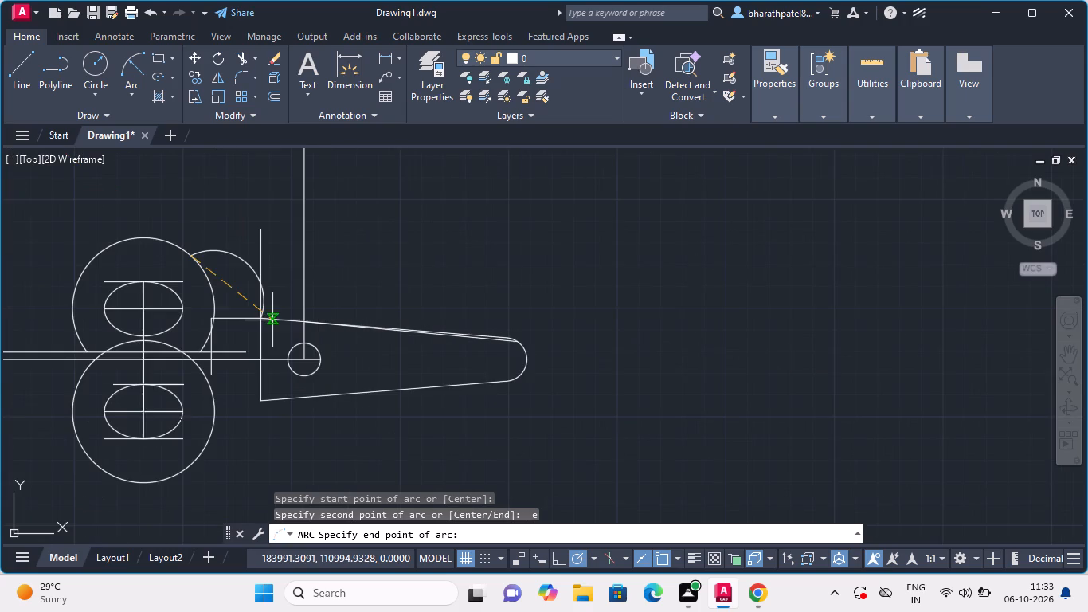
pyautogui.scroll(-2, 247, 317)
pyautogui.scroll(4, 252, 307)
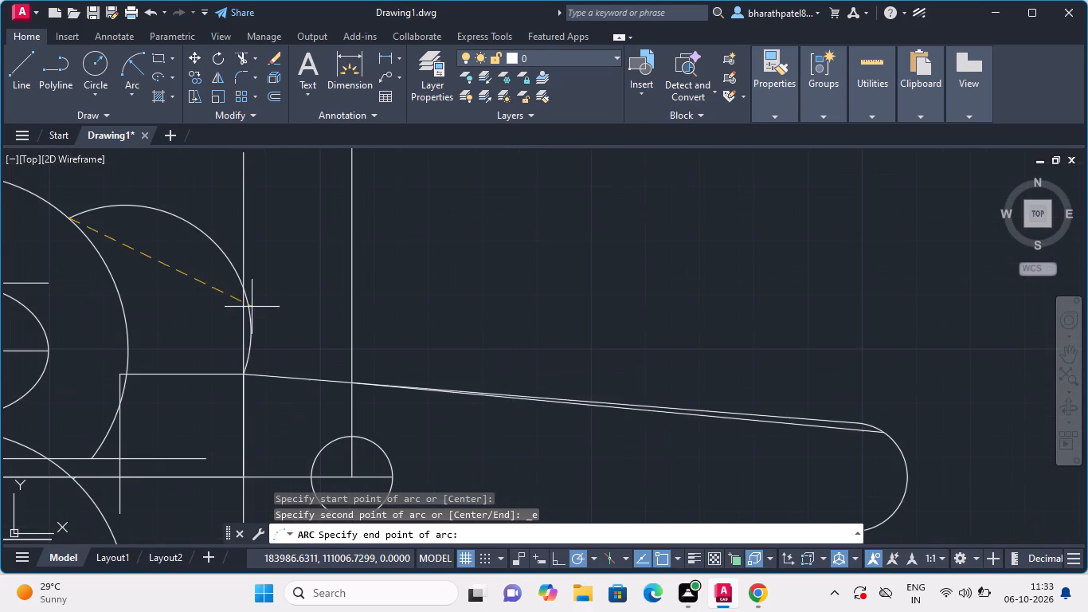
pyautogui.click(246, 375)
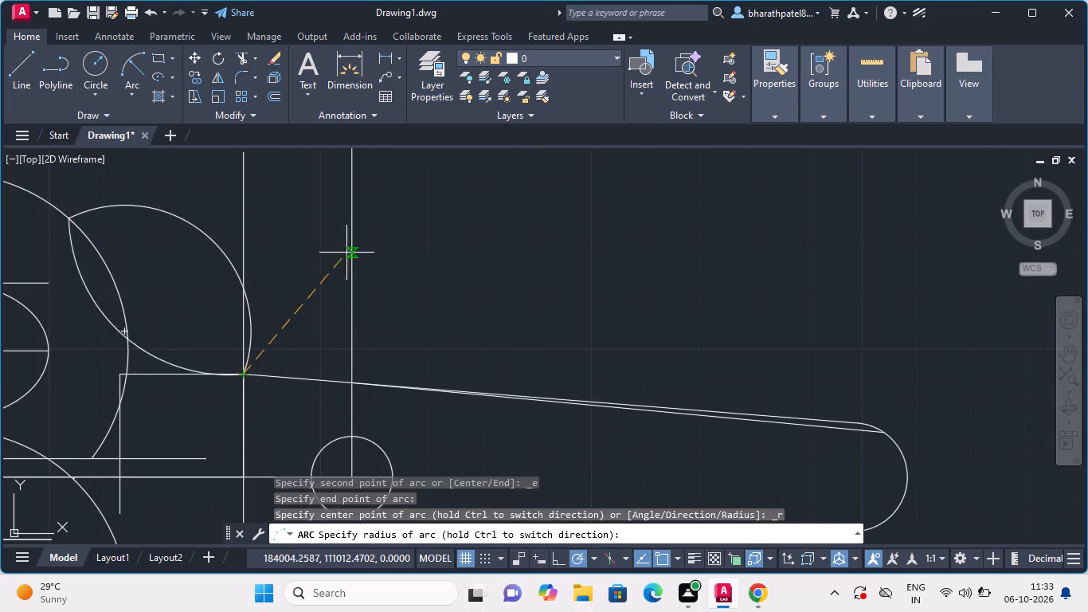
pyautogui.scroll(-3, 349, 245)
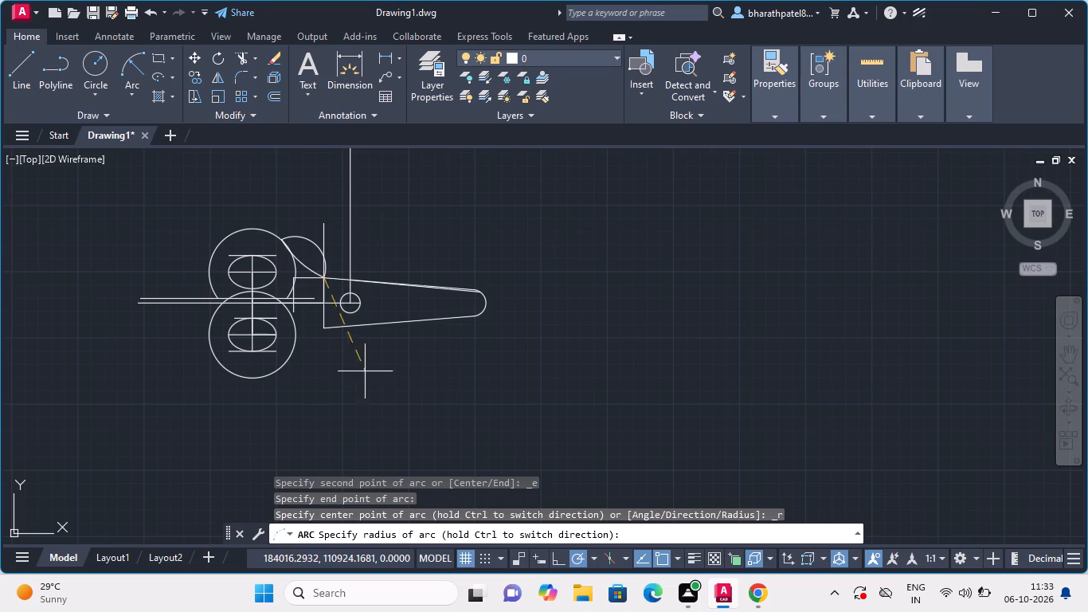
pyautogui.scroll(2, 370, 361)
pyautogui.scroll(-5, 370, 361)
pyautogui.scroll(1, 332, 264)
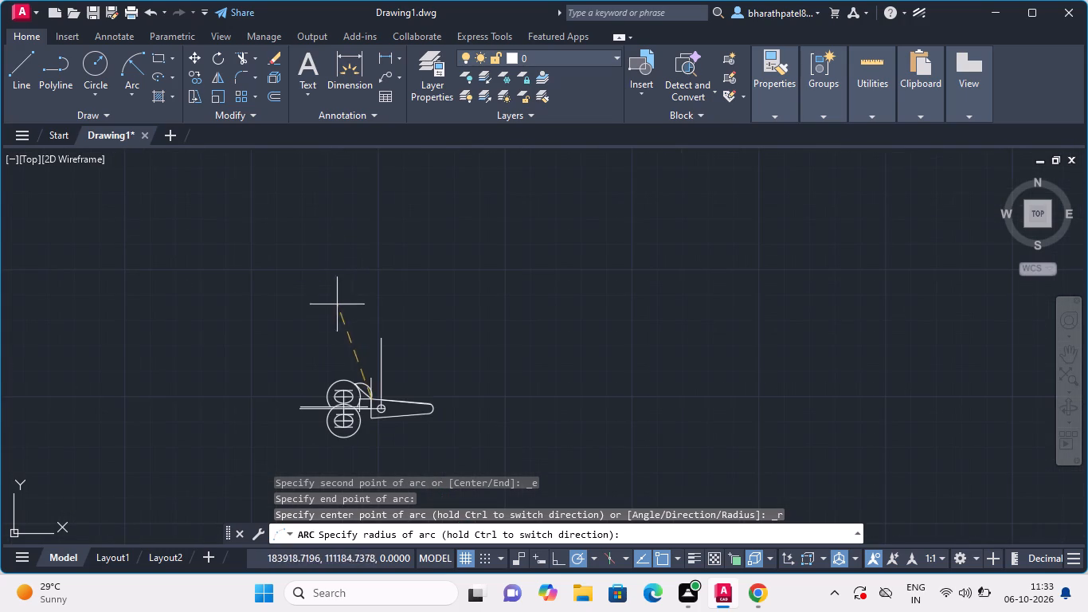
pyautogui.scroll(5, 362, 413)
pyautogui.scroll(-3, 356, 403)
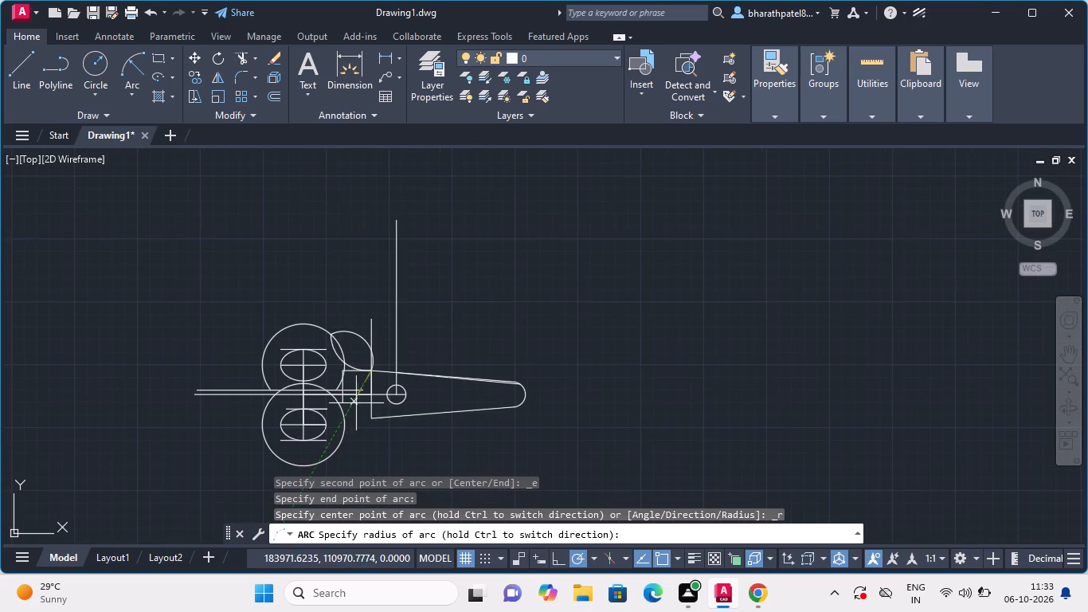
pyautogui.scroll(1, 470, 398)
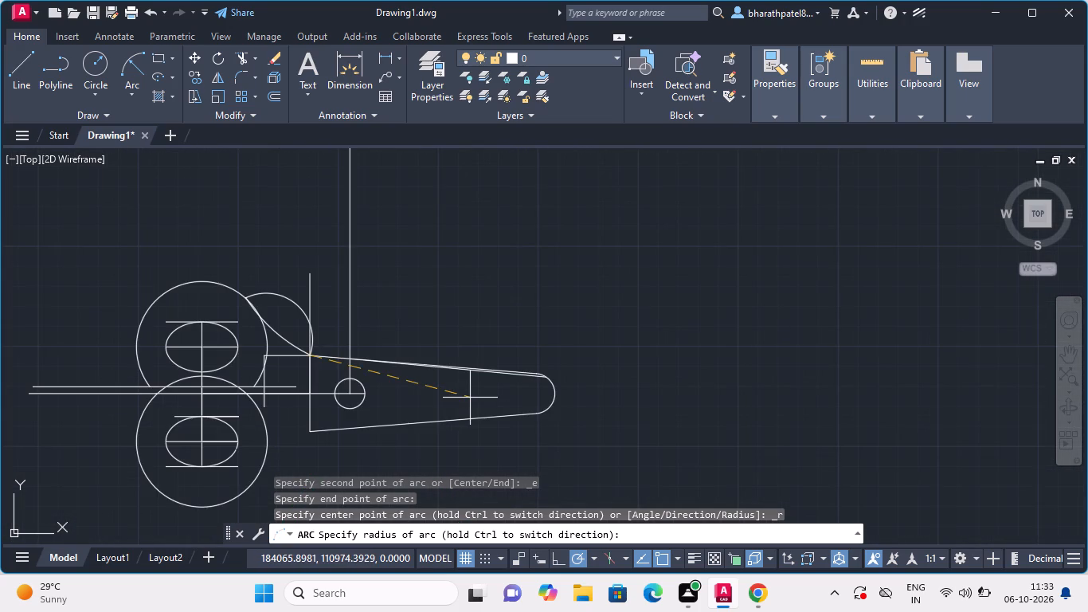
pyautogui.scroll(2, 470, 398)
pyautogui.scroll(-1, 470, 398)
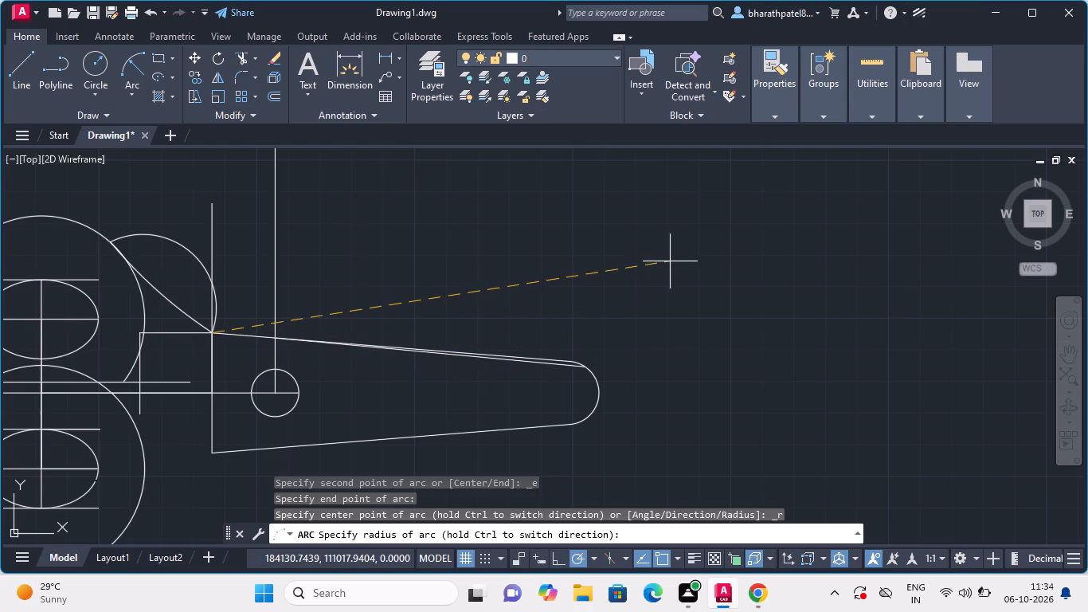
pyautogui.write('44')
pyautogui.press('Return')
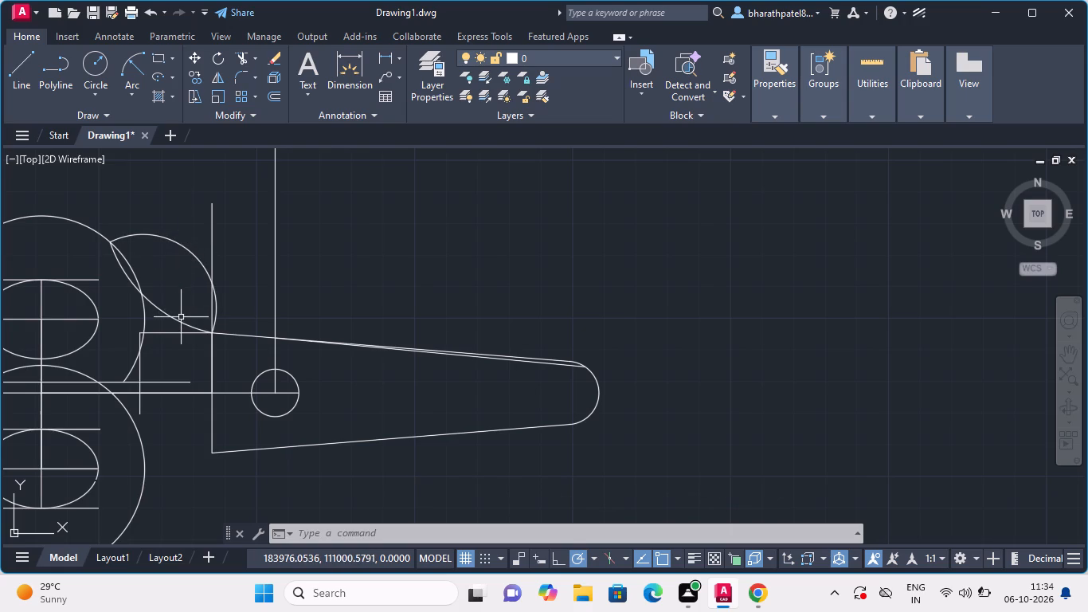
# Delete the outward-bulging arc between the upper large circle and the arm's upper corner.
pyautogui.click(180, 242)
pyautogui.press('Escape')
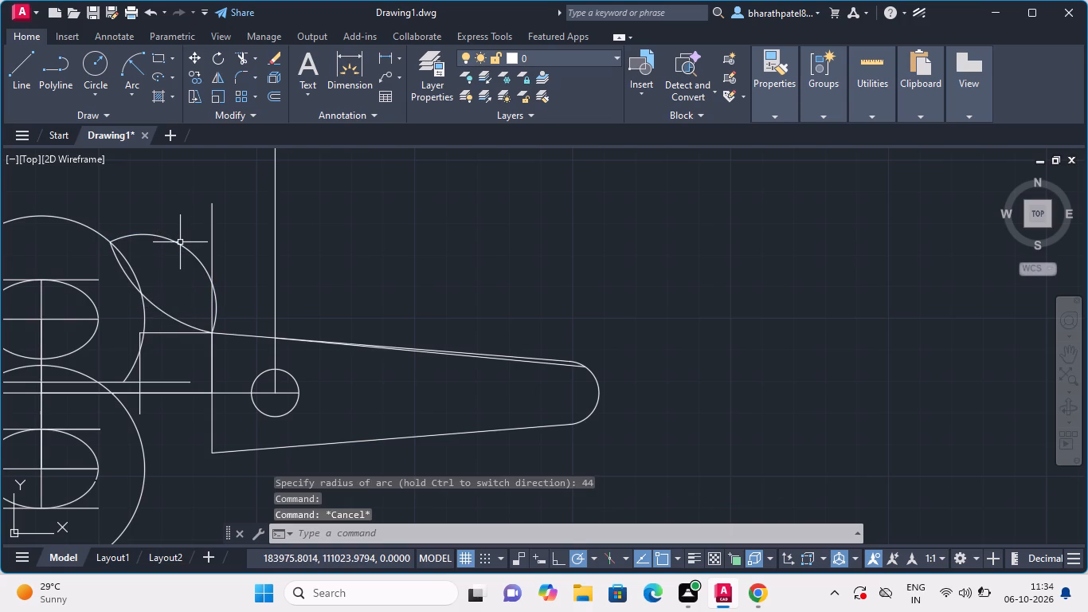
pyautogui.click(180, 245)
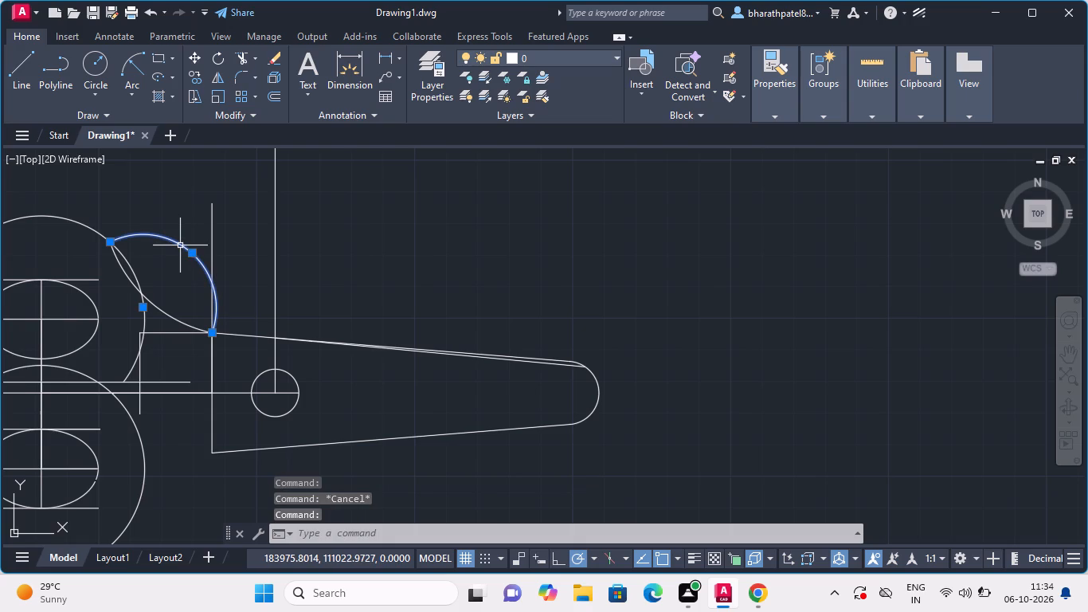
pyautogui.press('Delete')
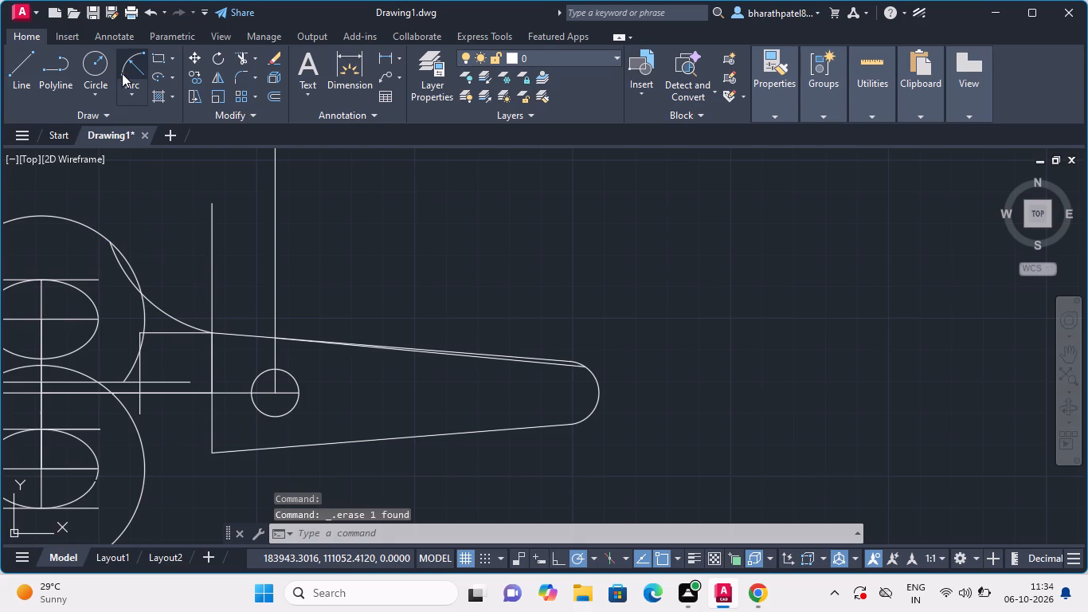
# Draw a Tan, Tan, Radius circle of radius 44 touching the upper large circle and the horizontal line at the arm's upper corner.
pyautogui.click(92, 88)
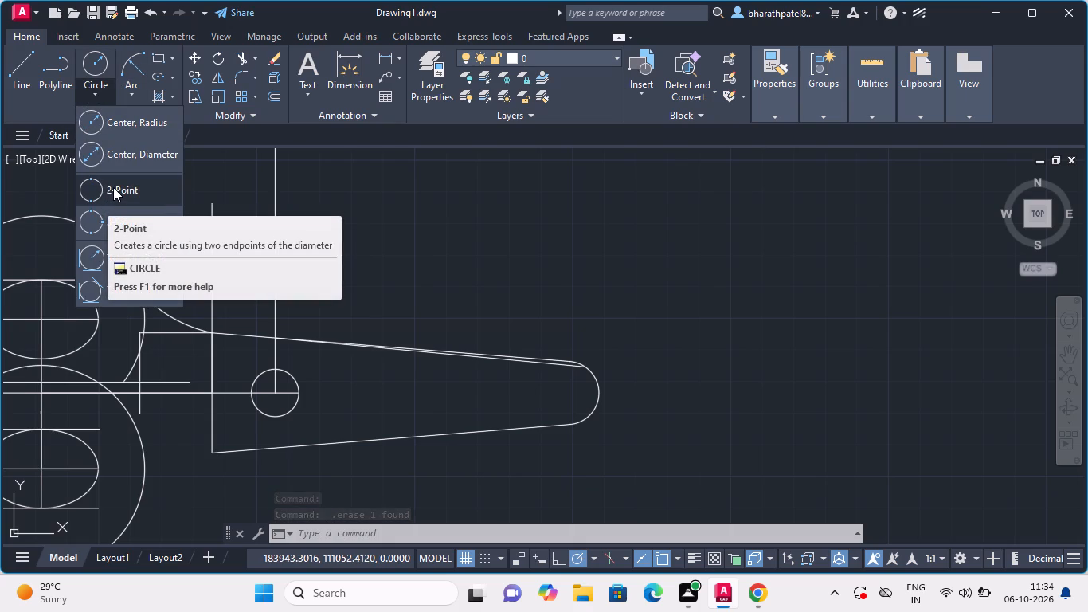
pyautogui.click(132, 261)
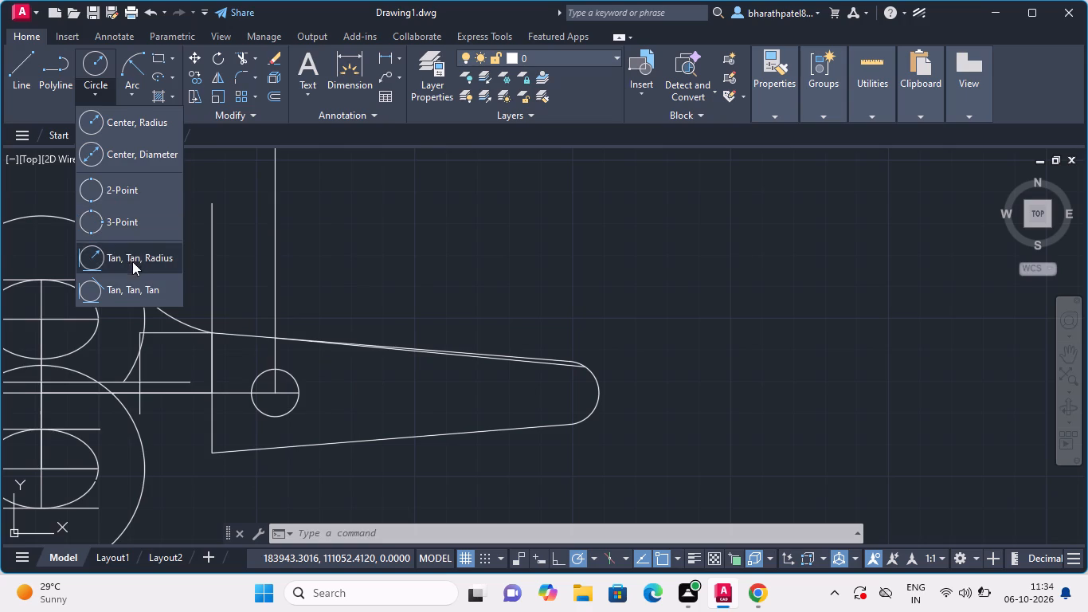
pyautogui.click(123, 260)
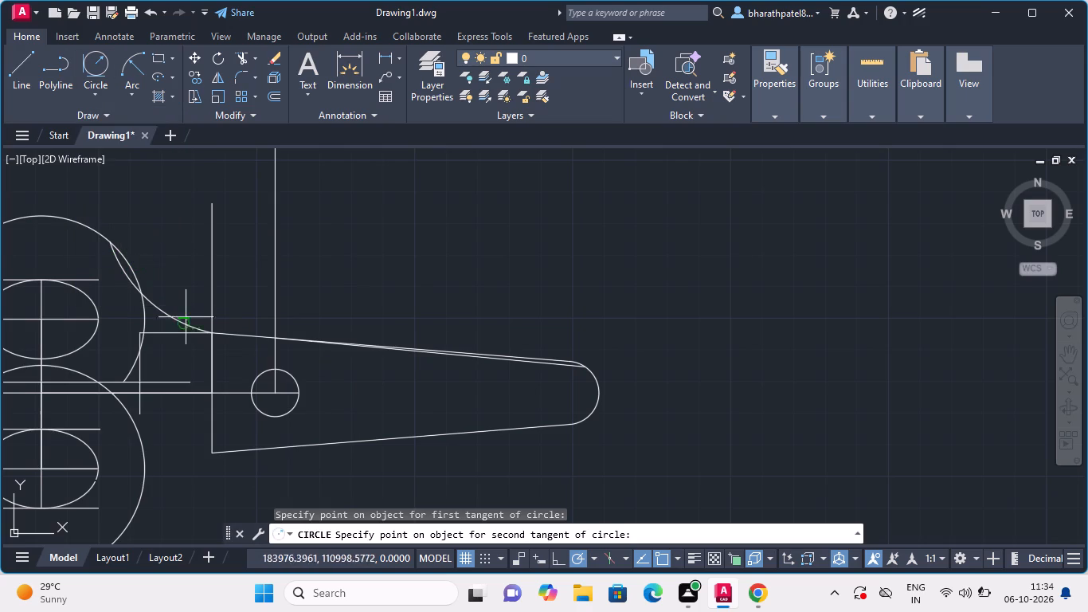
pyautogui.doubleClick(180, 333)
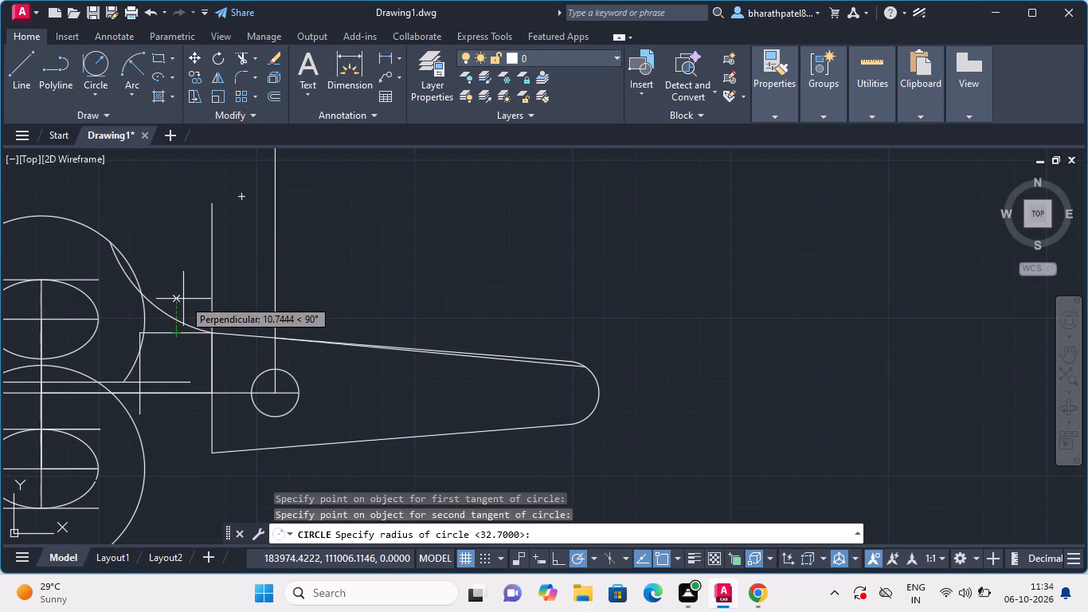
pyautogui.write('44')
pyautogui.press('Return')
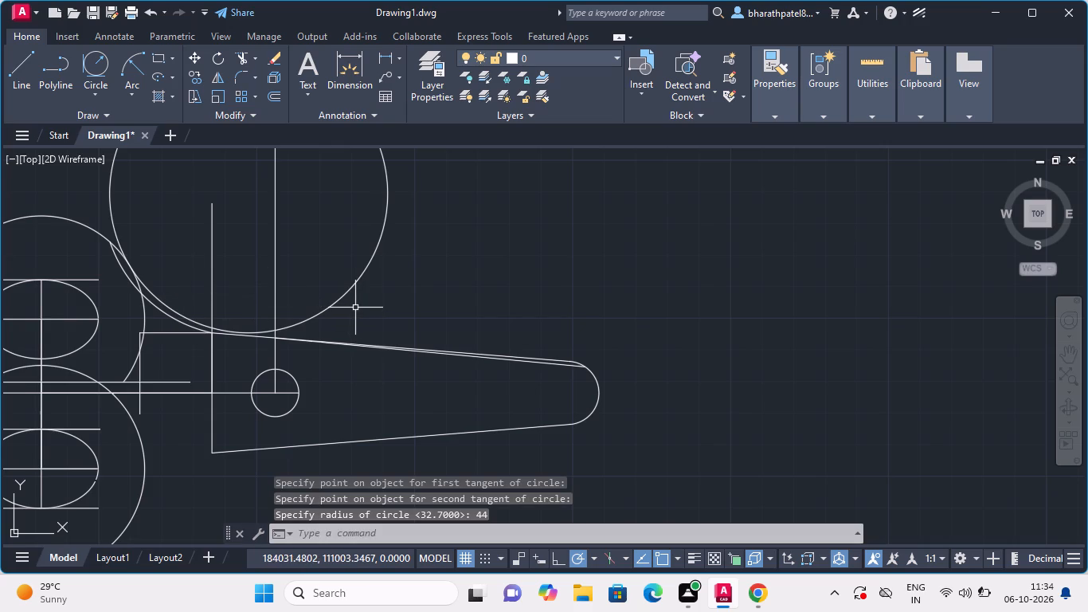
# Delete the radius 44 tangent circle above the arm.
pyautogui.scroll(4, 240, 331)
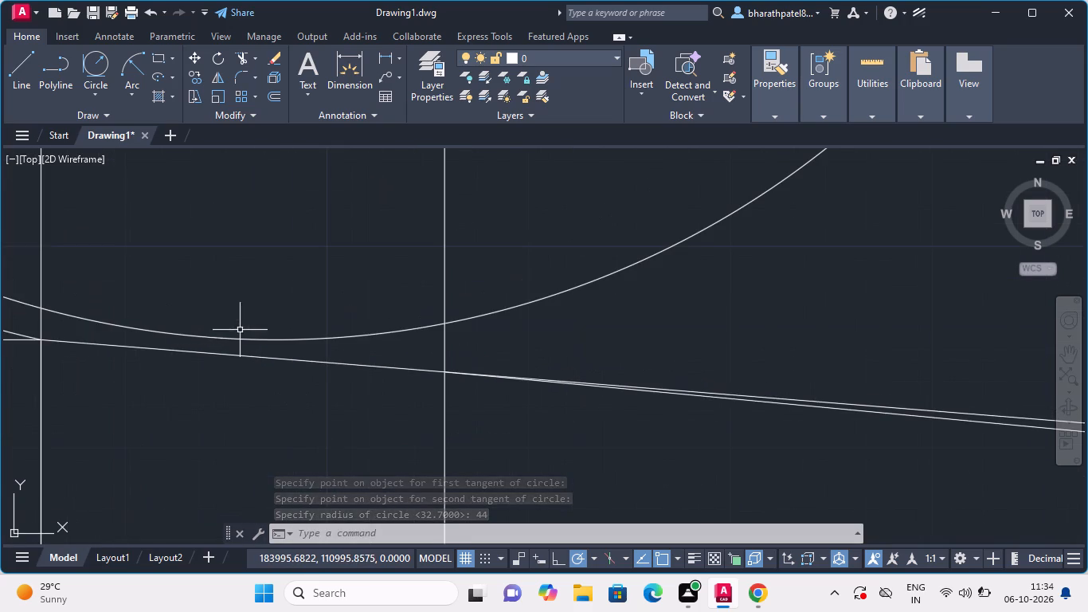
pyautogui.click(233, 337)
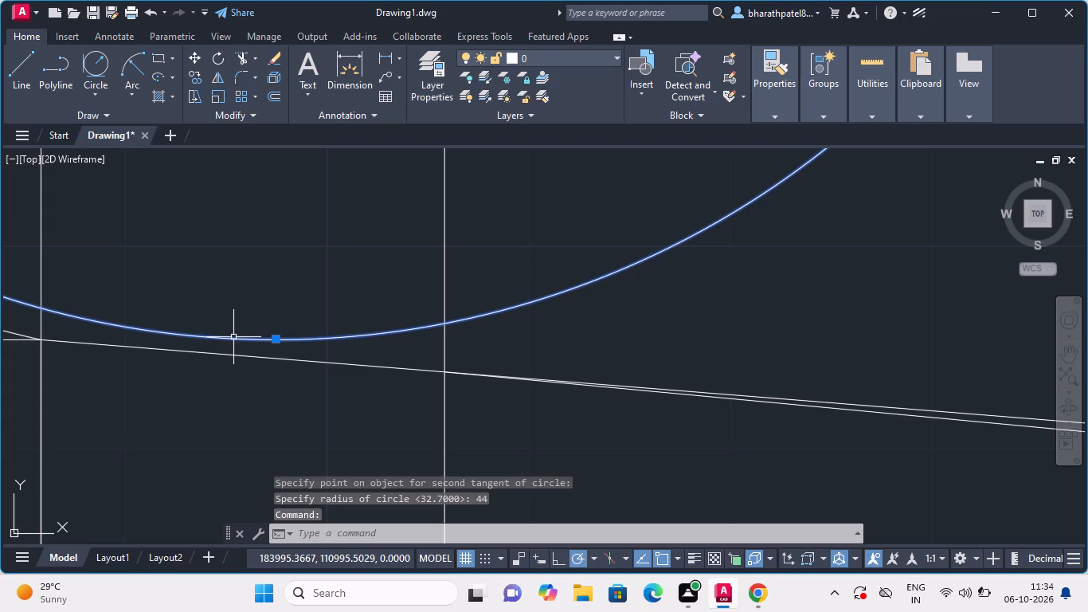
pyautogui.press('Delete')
# Delete the concave arc between the upper large circle and the arm's upper corner.
pyautogui.scroll(-5, 237, 339)
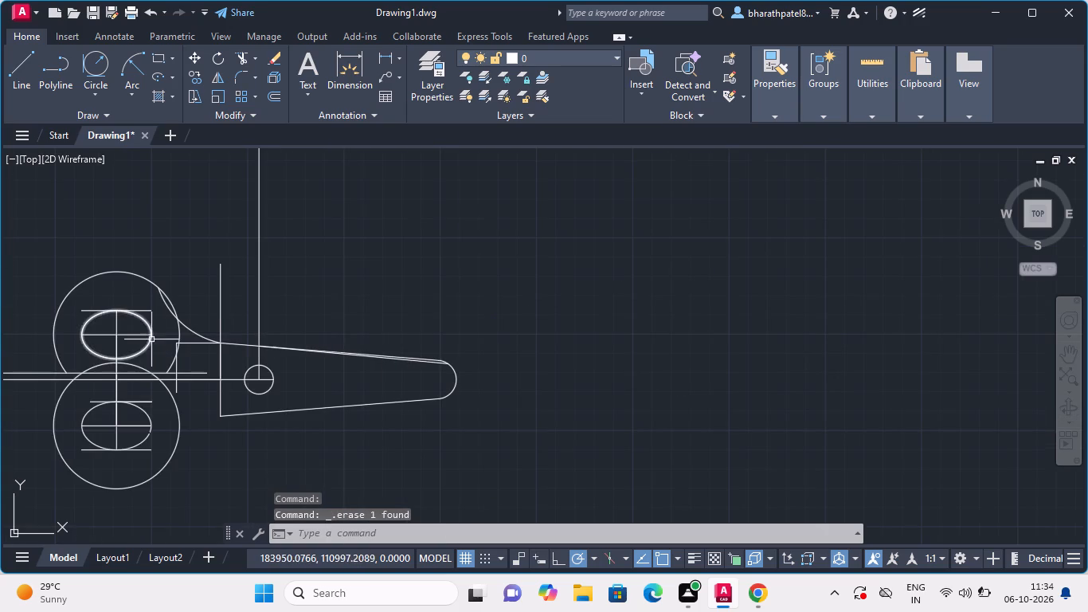
pyautogui.click(187, 329)
pyautogui.press('Delete')
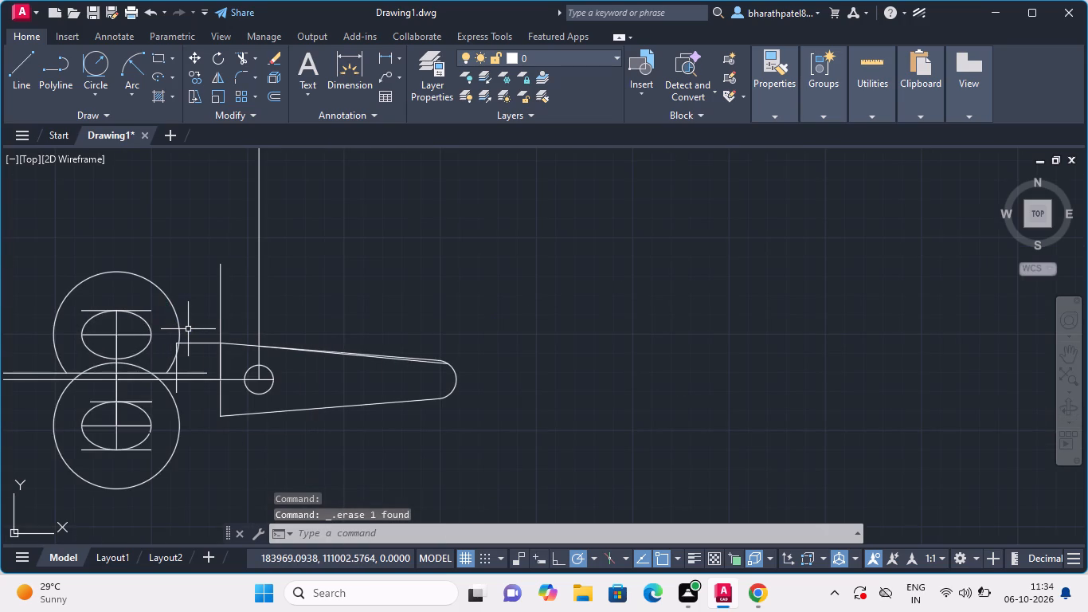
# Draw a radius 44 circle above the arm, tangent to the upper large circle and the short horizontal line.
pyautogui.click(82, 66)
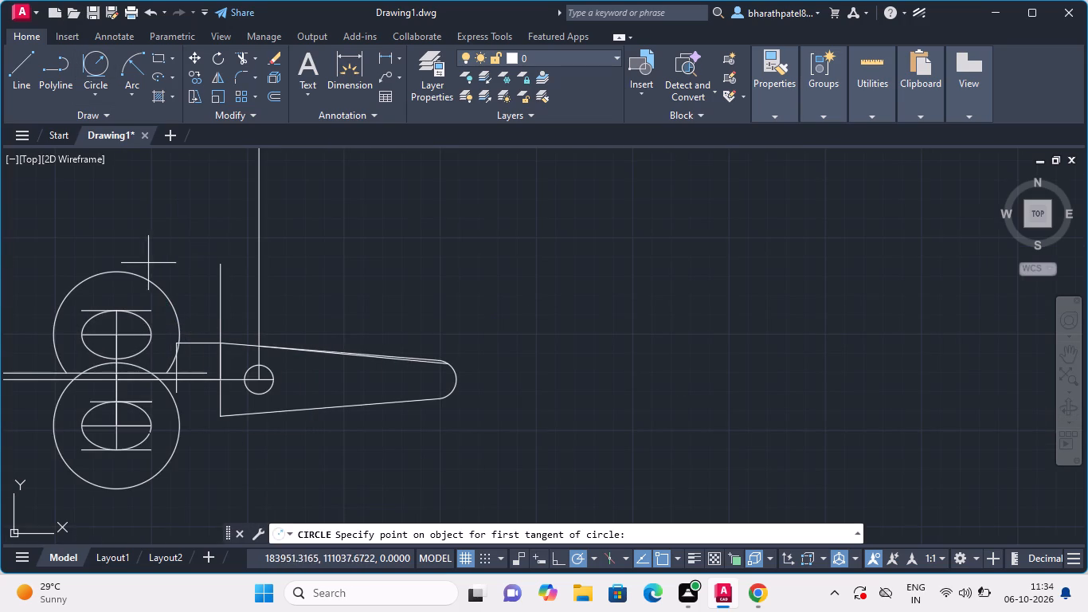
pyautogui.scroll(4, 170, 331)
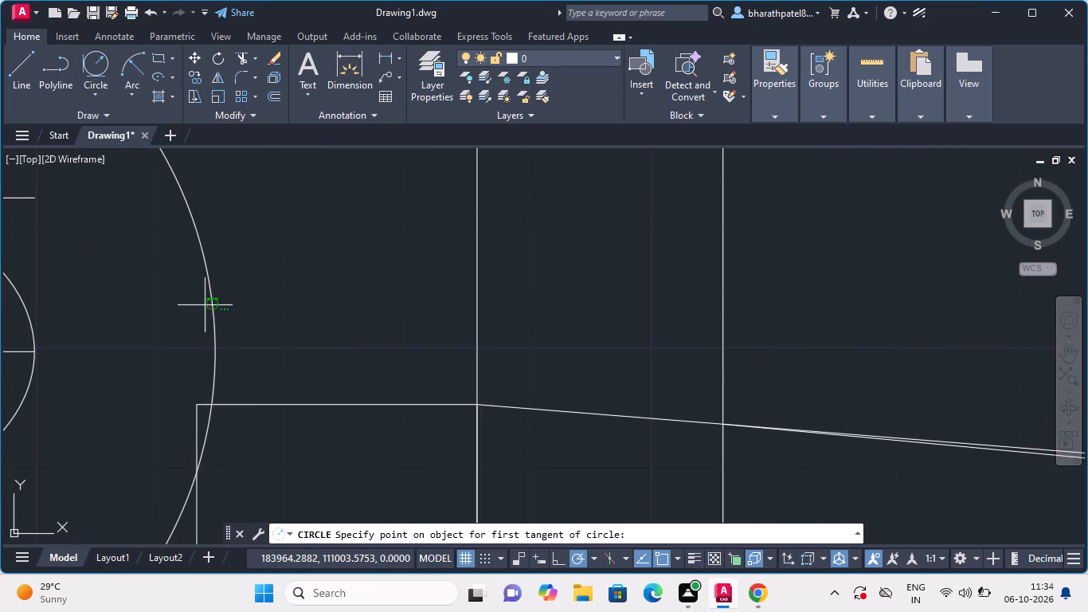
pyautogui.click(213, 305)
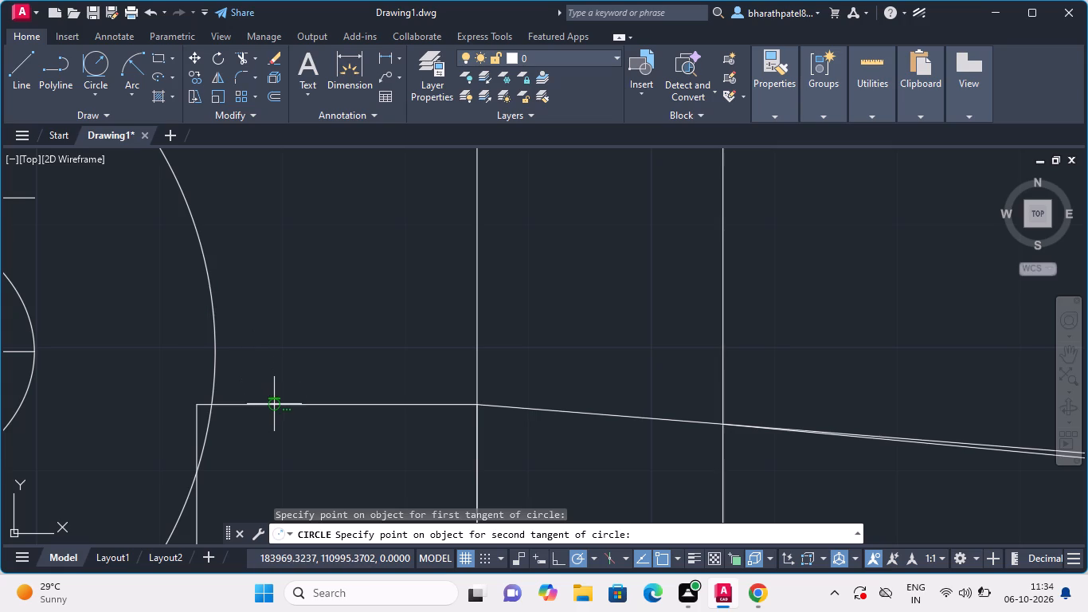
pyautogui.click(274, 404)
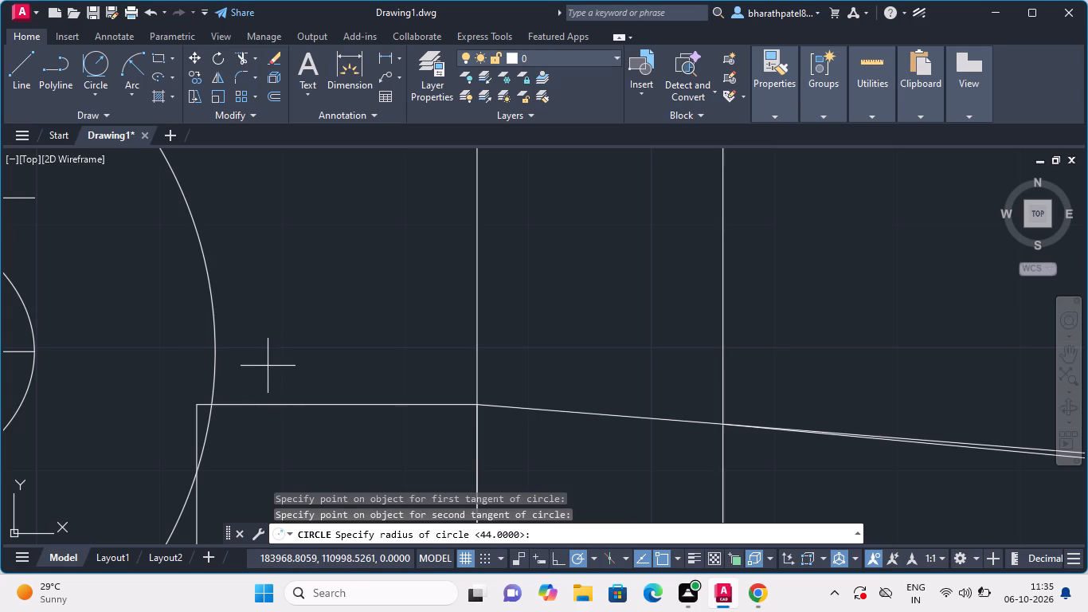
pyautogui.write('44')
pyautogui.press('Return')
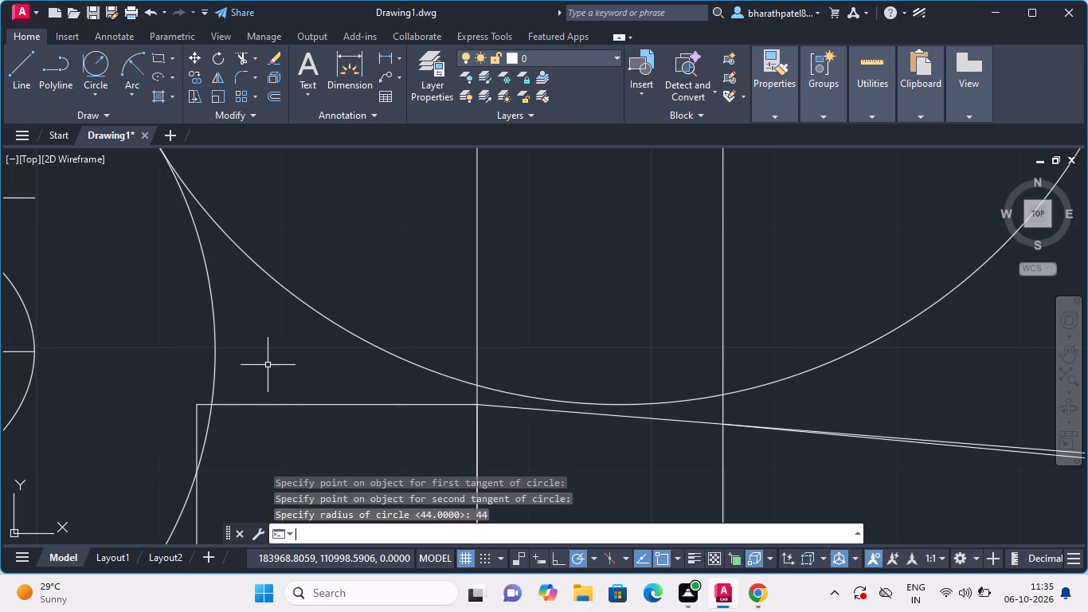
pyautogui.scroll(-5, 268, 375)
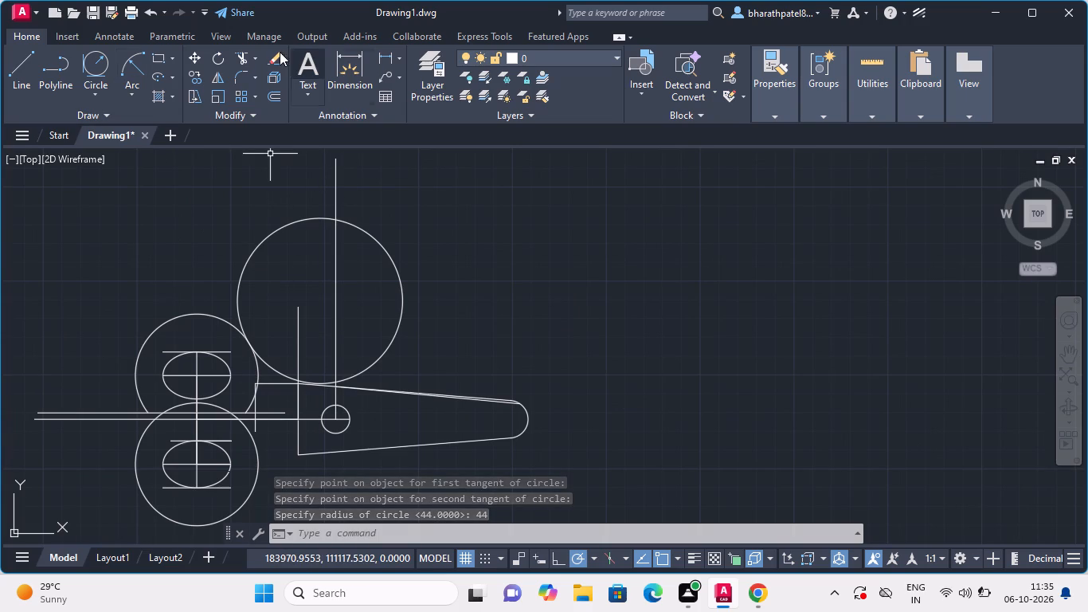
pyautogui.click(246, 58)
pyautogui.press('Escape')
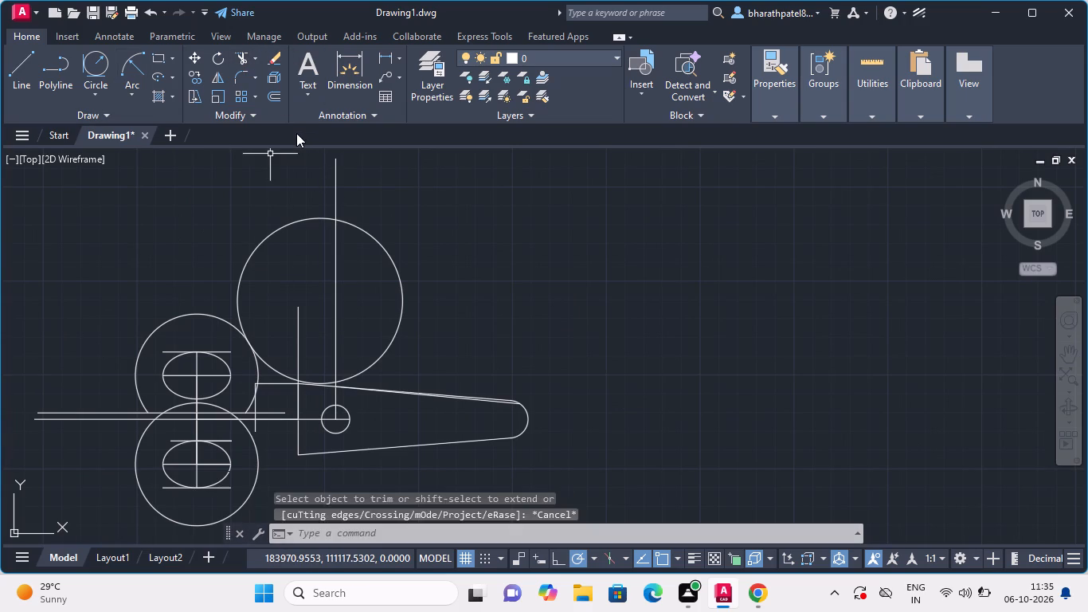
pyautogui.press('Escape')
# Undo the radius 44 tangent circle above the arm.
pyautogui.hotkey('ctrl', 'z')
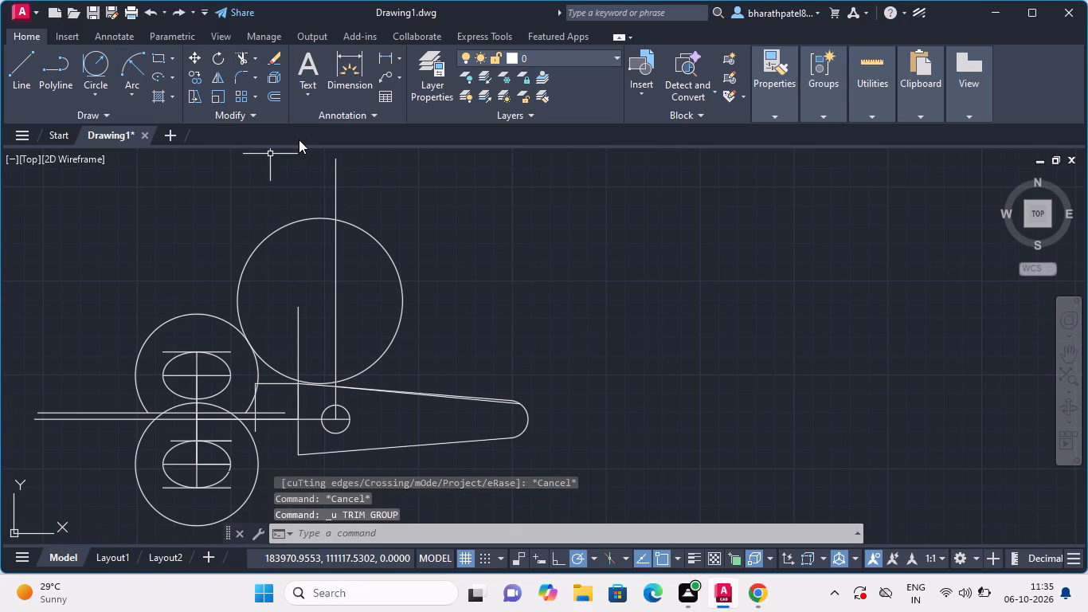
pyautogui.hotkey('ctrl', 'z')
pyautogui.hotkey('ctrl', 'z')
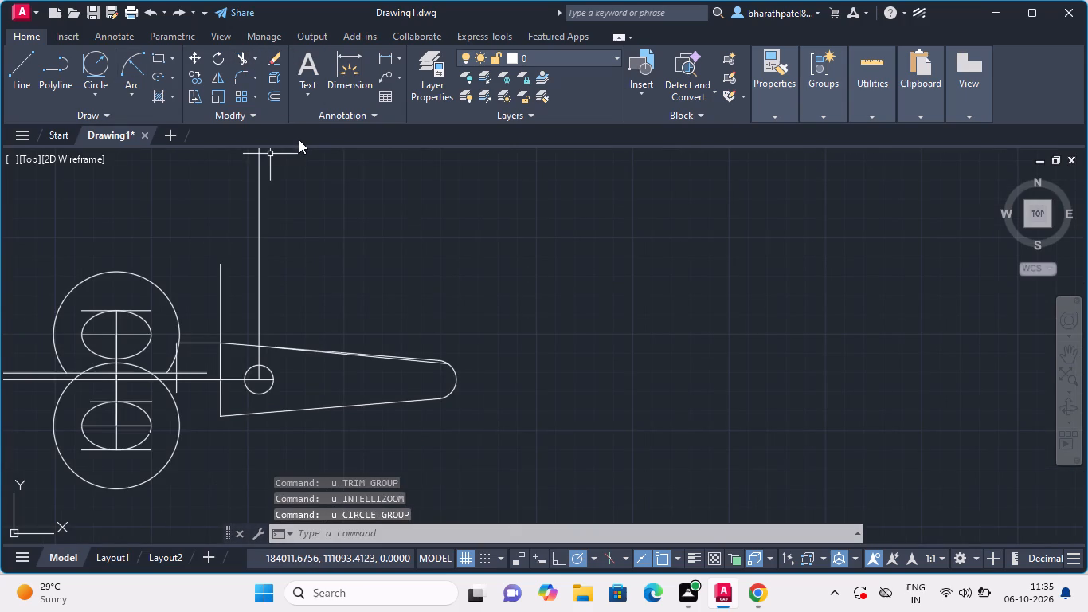
# Trim the two vertical construction lines where they extend above the arm's upper edge.
pyautogui.click(241, 59)
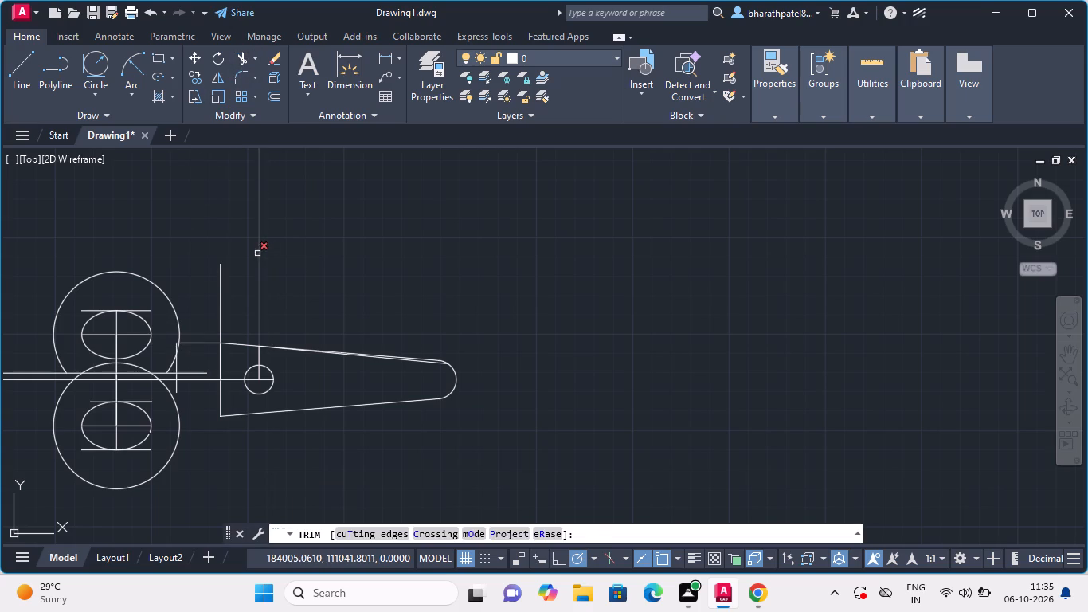
pyautogui.click(257, 253)
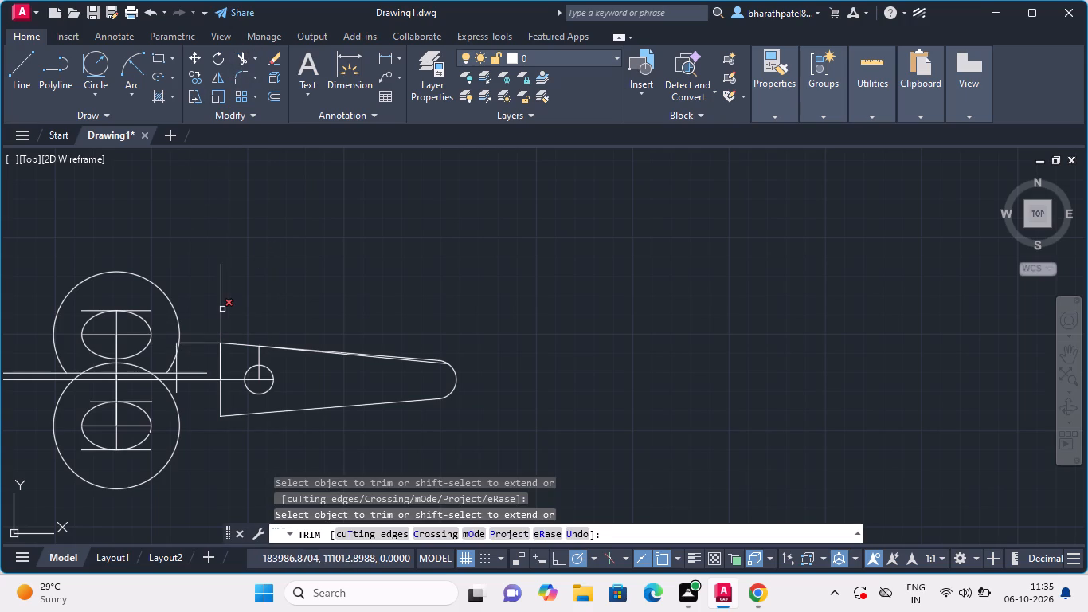
pyautogui.click(223, 310)
pyautogui.click(209, 313)
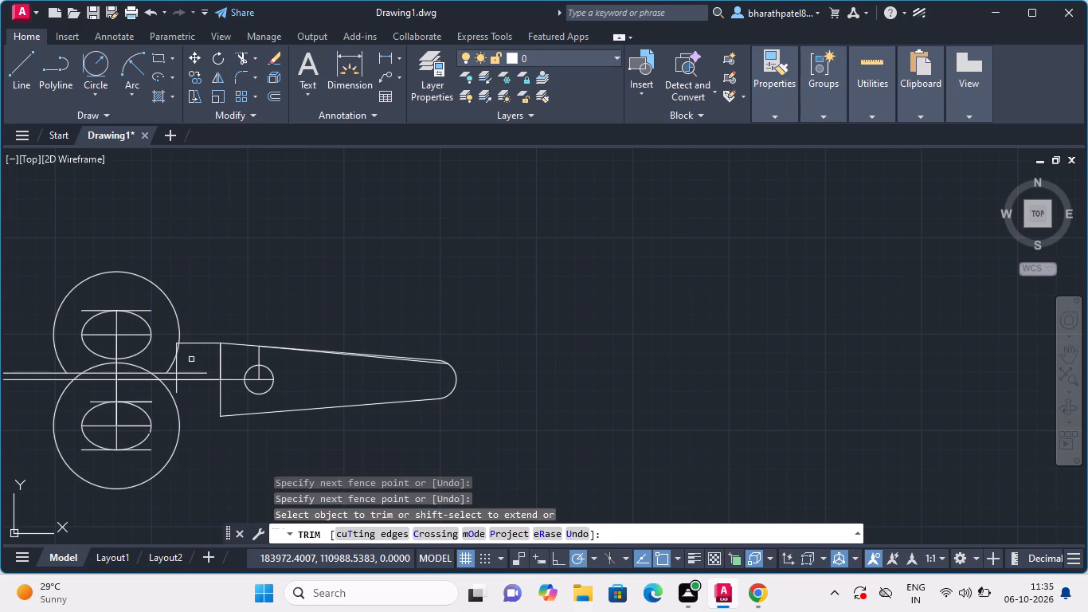
# Trim the horizontal line's end inside the upper large circle and the vertical line beneath it down to the next horizontal line.
pyautogui.scroll(5, 182, 361)
pyautogui.click(97, 175)
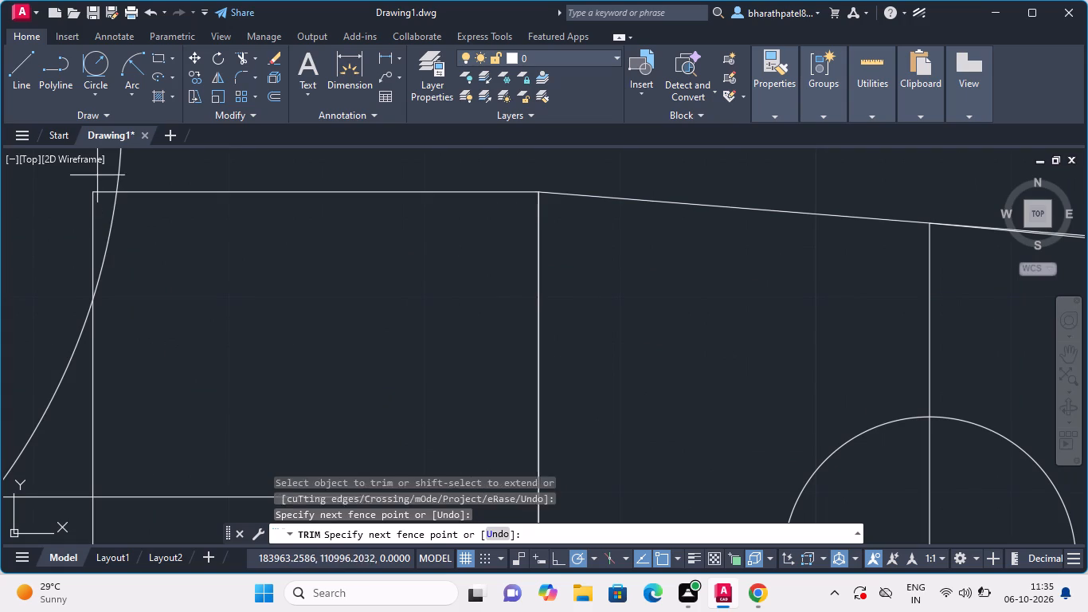
pyautogui.click(88, 247)
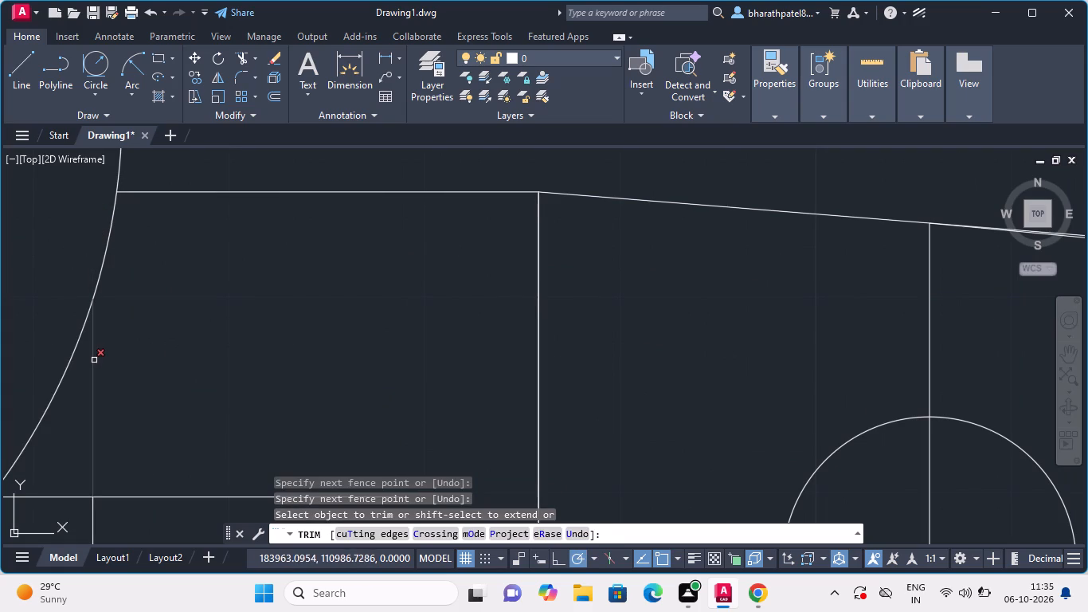
pyautogui.click(96, 359)
pyautogui.click(92, 363)
pyautogui.scroll(-5, 190, 351)
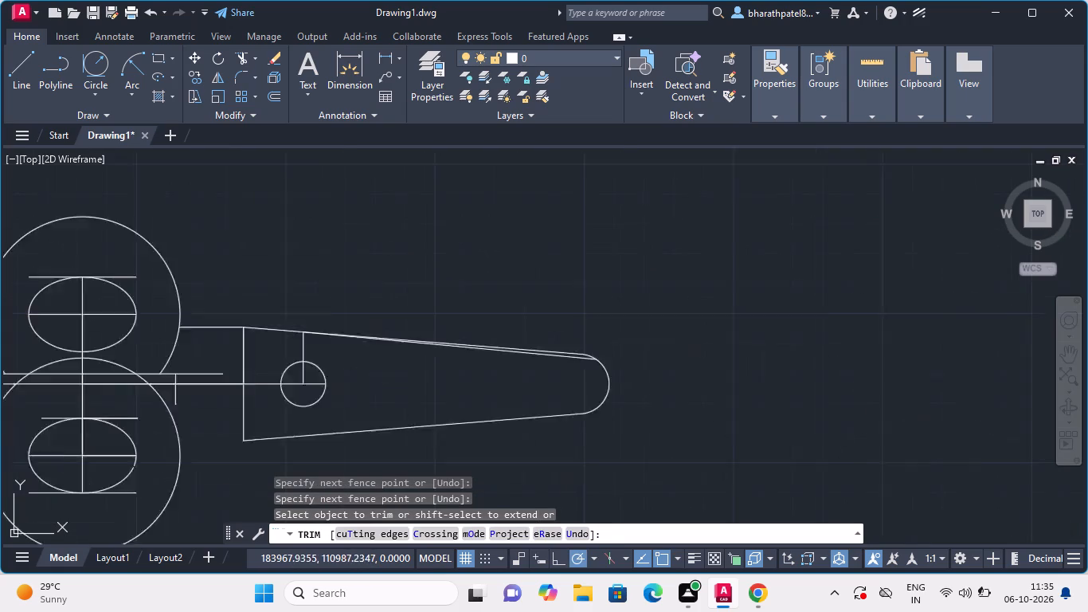
# Draw a radius 44 circle tangent to the upper large circle and the short horizontal line, lying below that line.
pyautogui.click(95, 69)
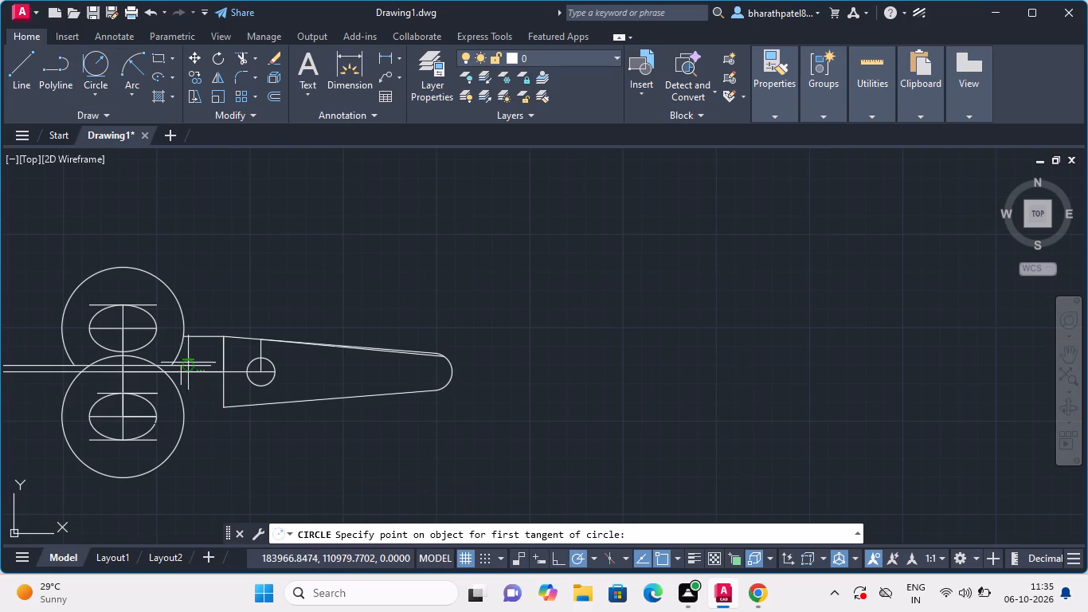
pyautogui.scroll(4, 180, 355)
pyautogui.click(187, 204)
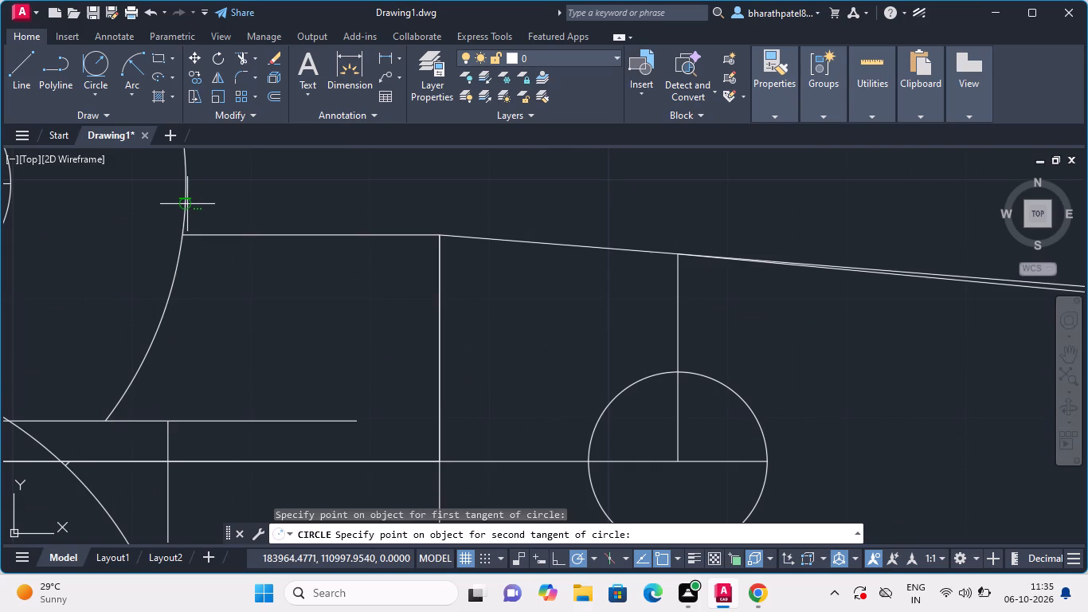
pyautogui.click(202, 236)
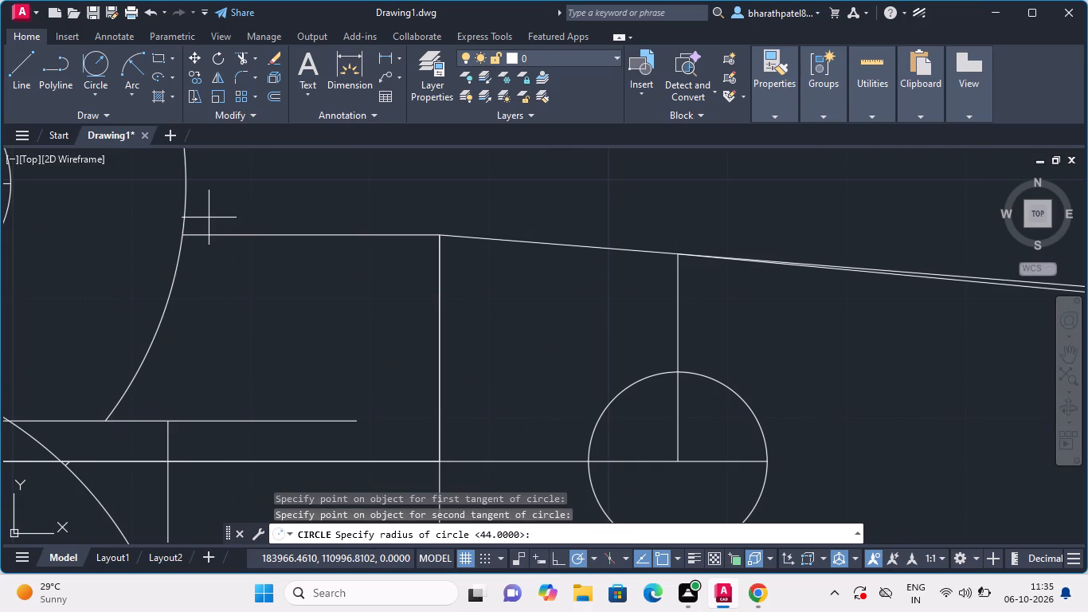
pyautogui.write('44')
pyautogui.press('Return')
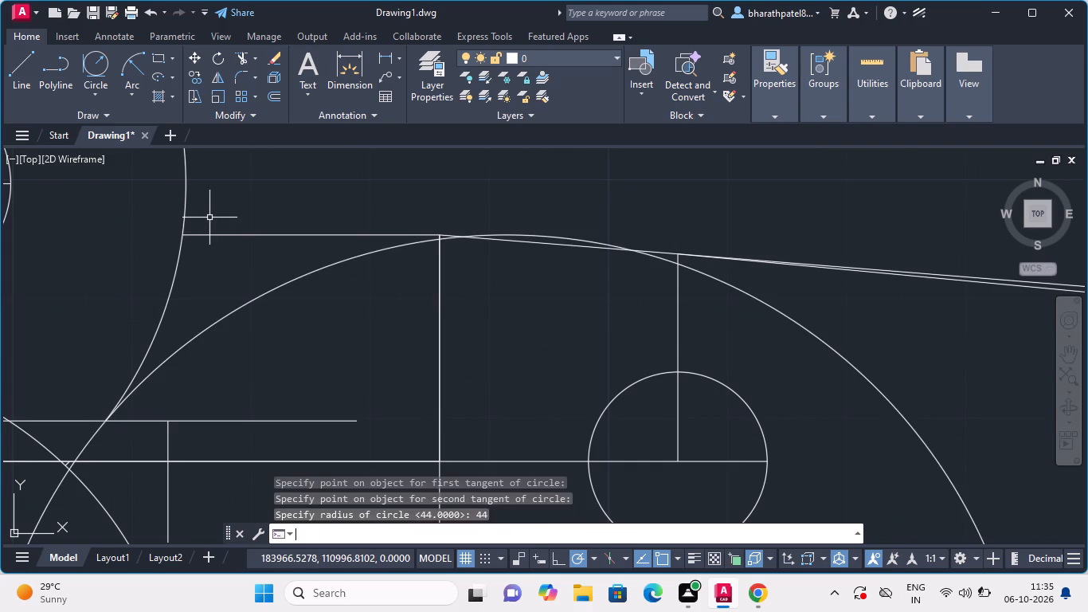
# Draw another radius 44 circle tangent to the upper large circle and the short horizontal line, lying above the arm.
pyautogui.scroll(-4, 217, 225)
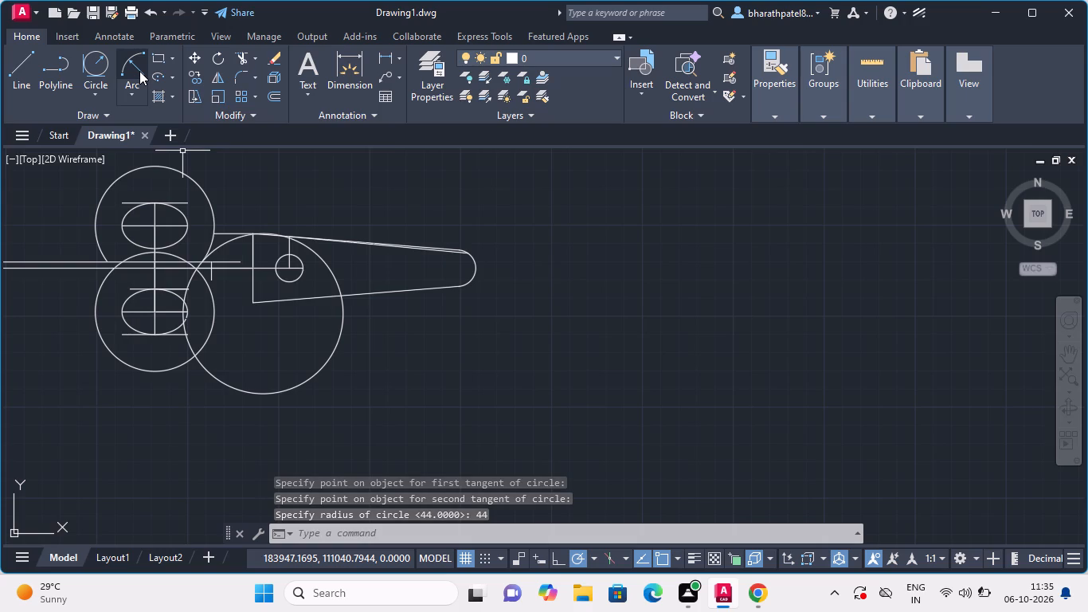
pyautogui.click(108, 62)
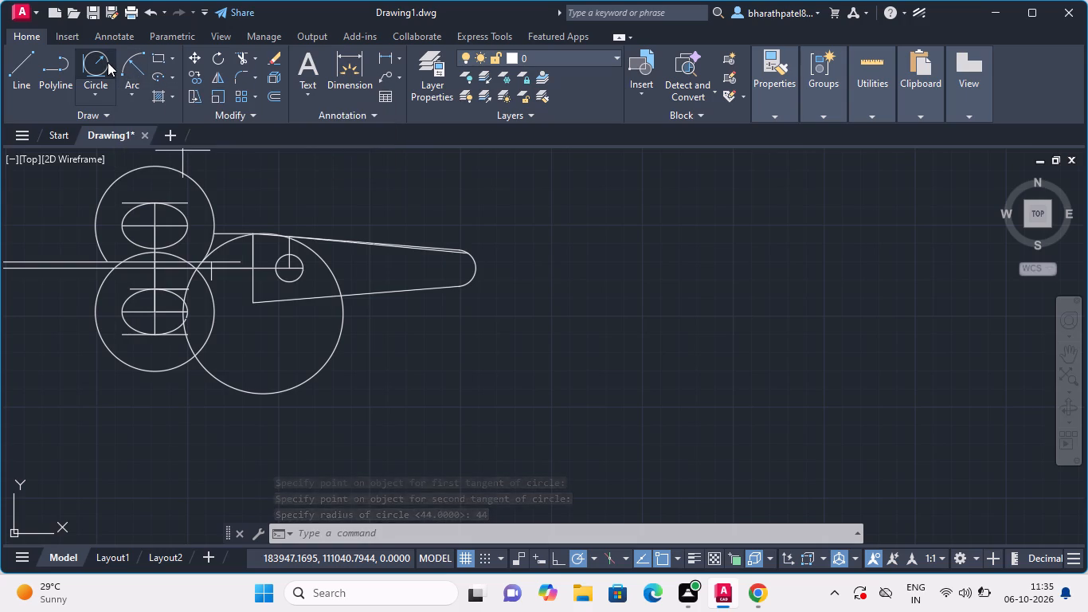
pyautogui.click(208, 198)
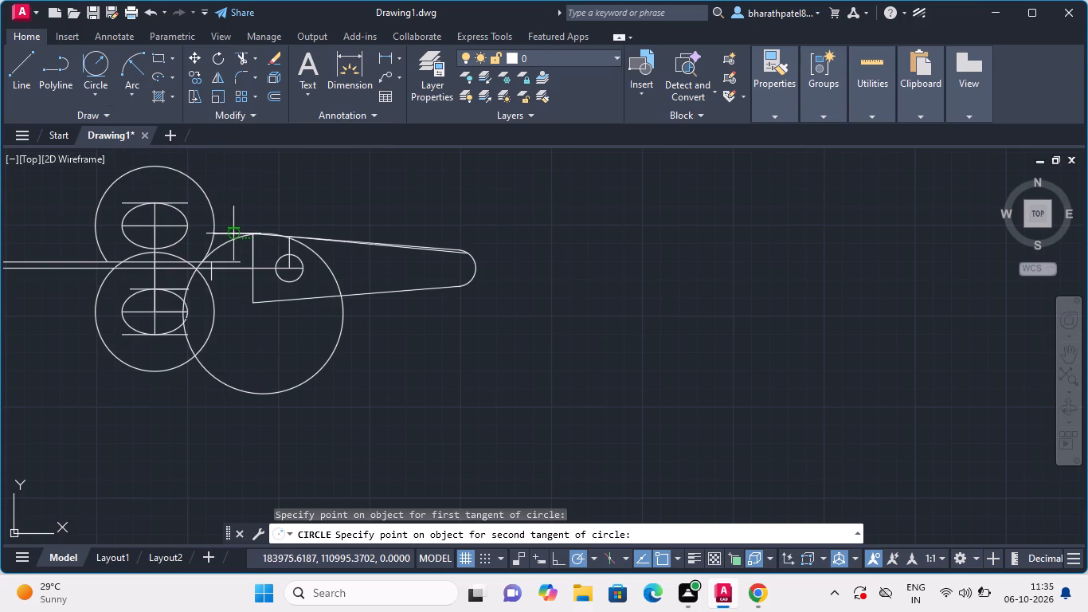
pyautogui.doubleClick(233, 234)
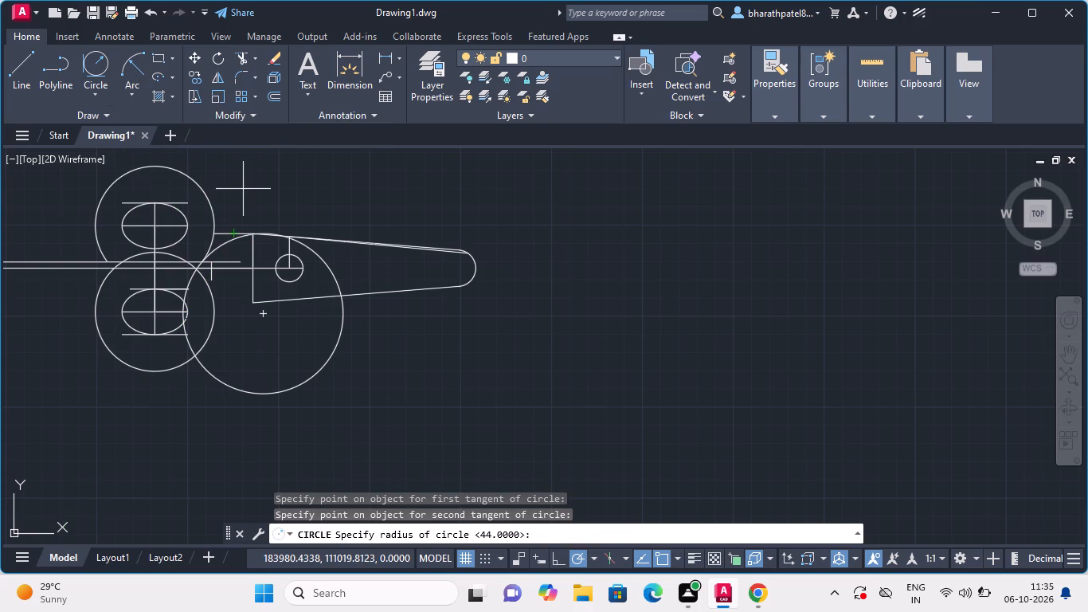
pyautogui.write('44')
pyautogui.press('Return')
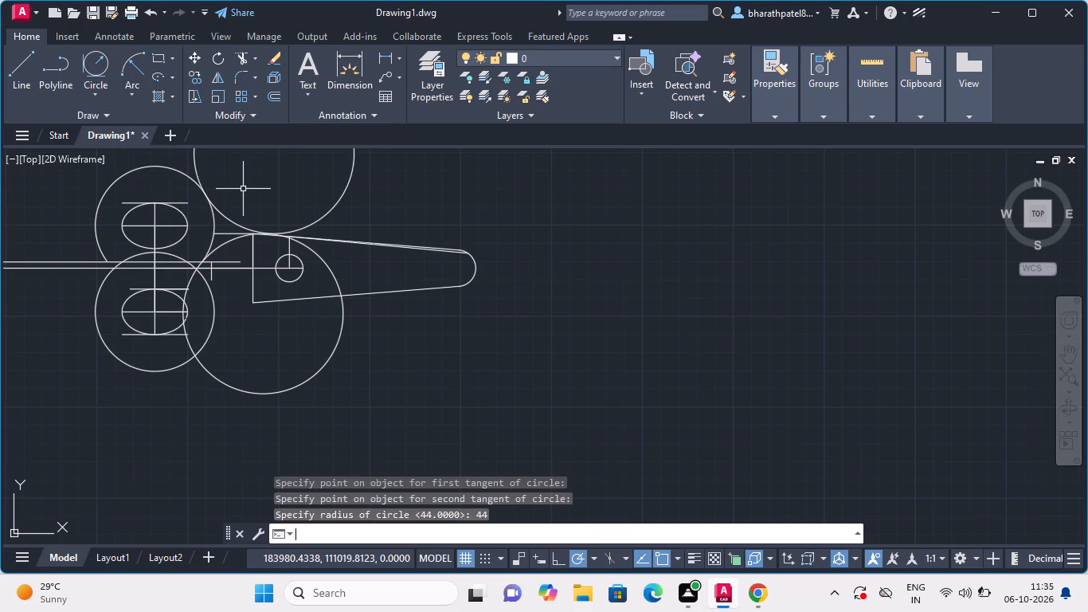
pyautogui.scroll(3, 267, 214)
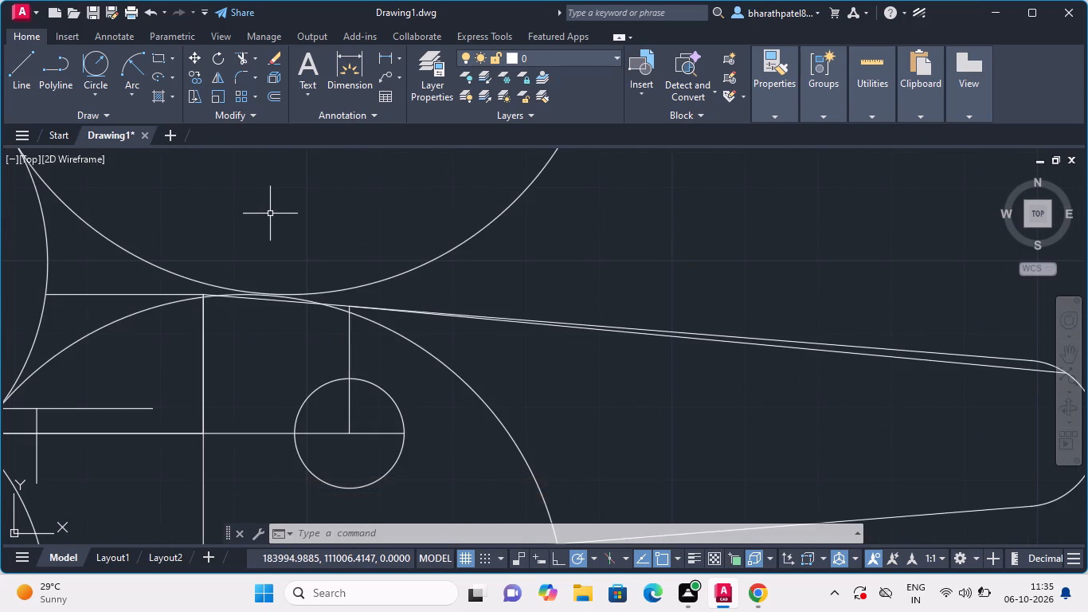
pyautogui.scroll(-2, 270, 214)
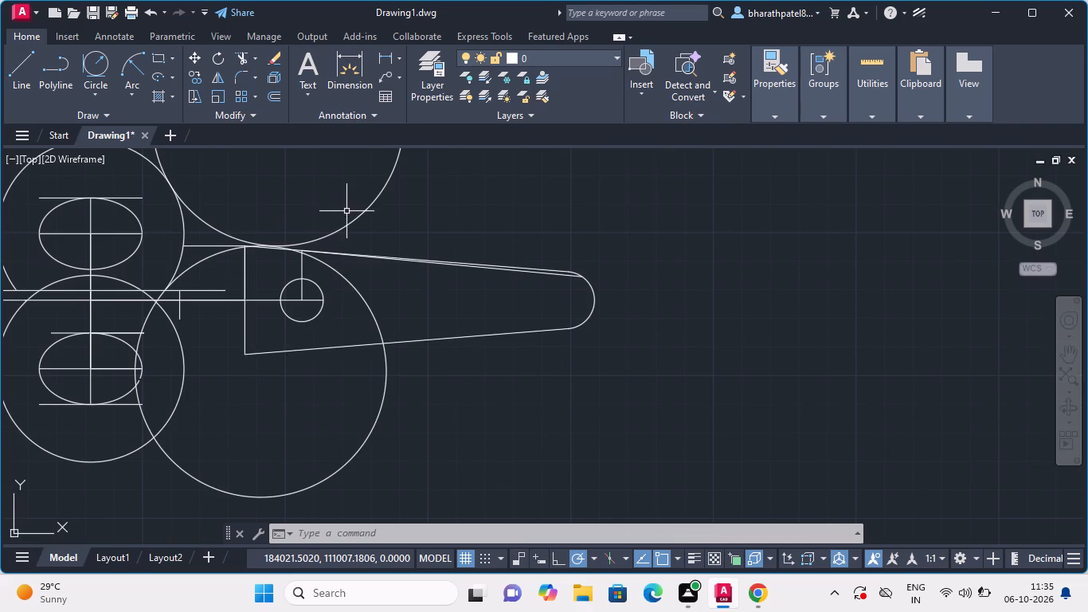
# Delete the two radius 44 circles, the one below the short horizontal line and the one above the arm.
pyautogui.click(372, 310)
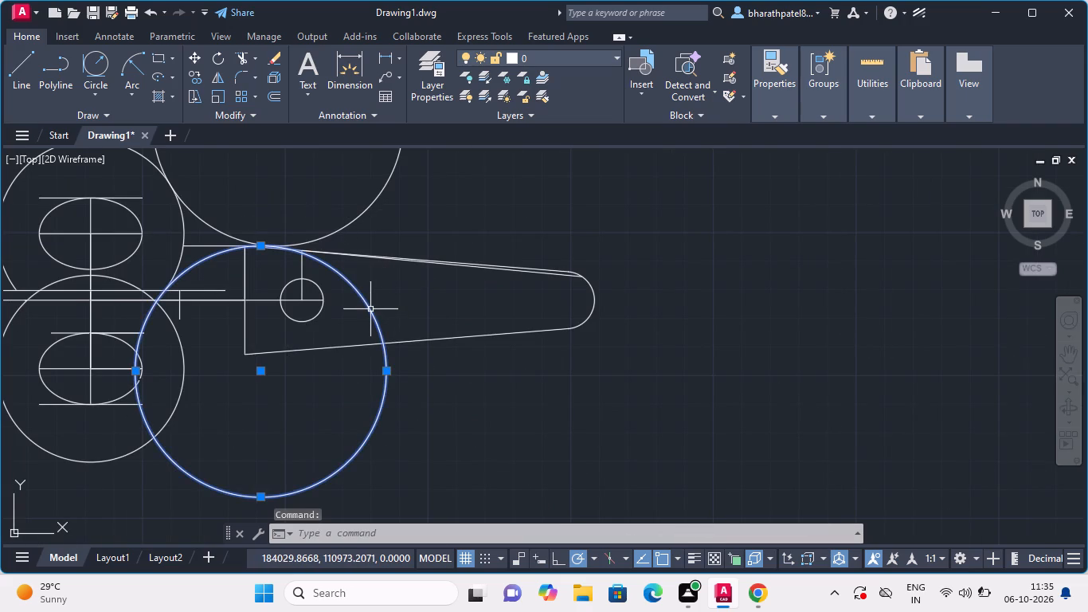
pyautogui.press('Delete')
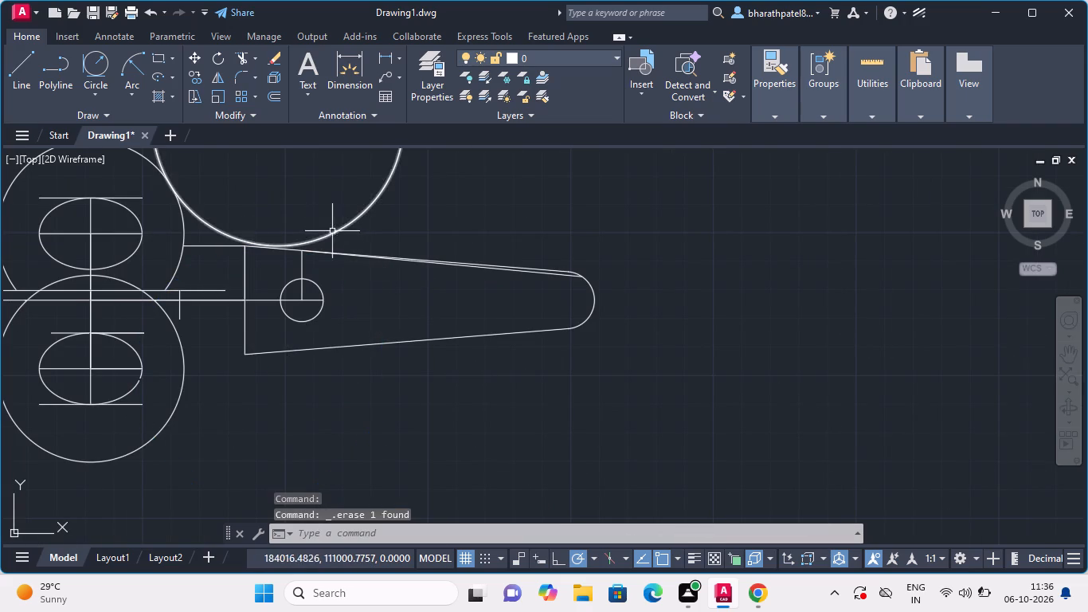
pyautogui.click(334, 233)
pyautogui.press('Delete')
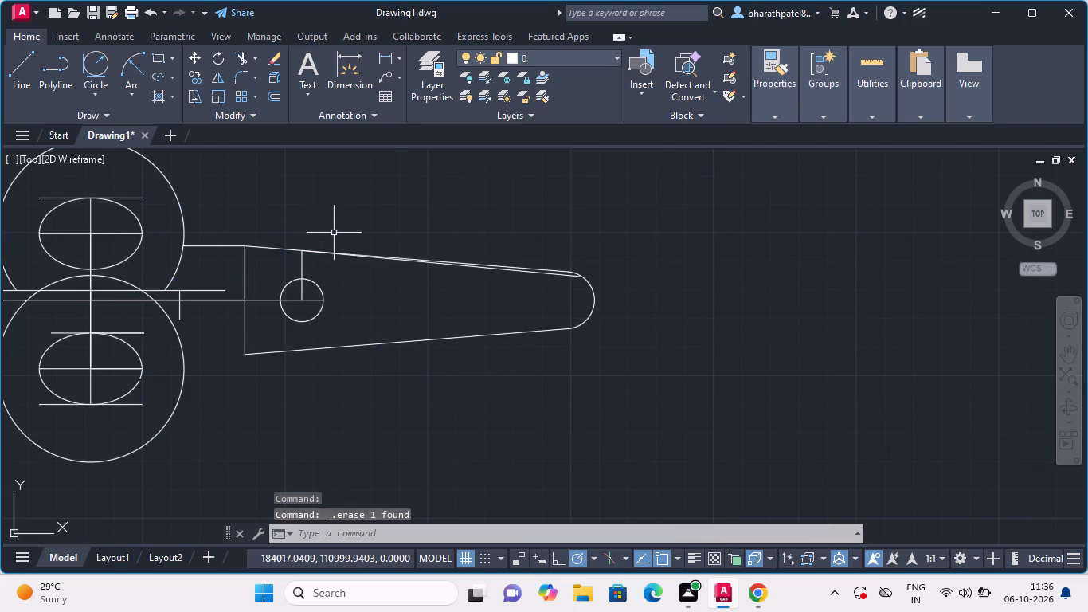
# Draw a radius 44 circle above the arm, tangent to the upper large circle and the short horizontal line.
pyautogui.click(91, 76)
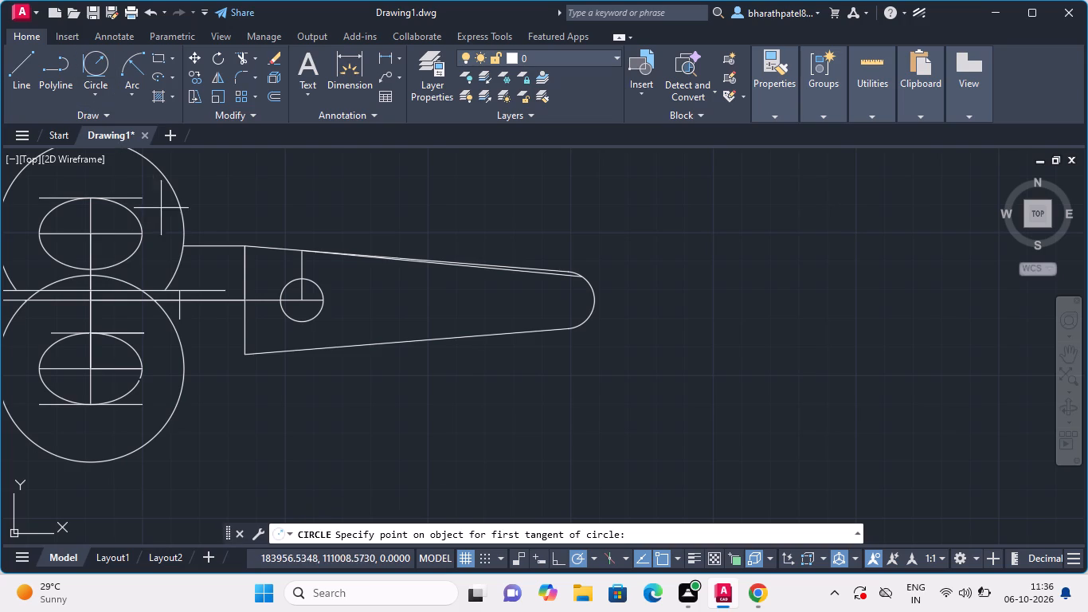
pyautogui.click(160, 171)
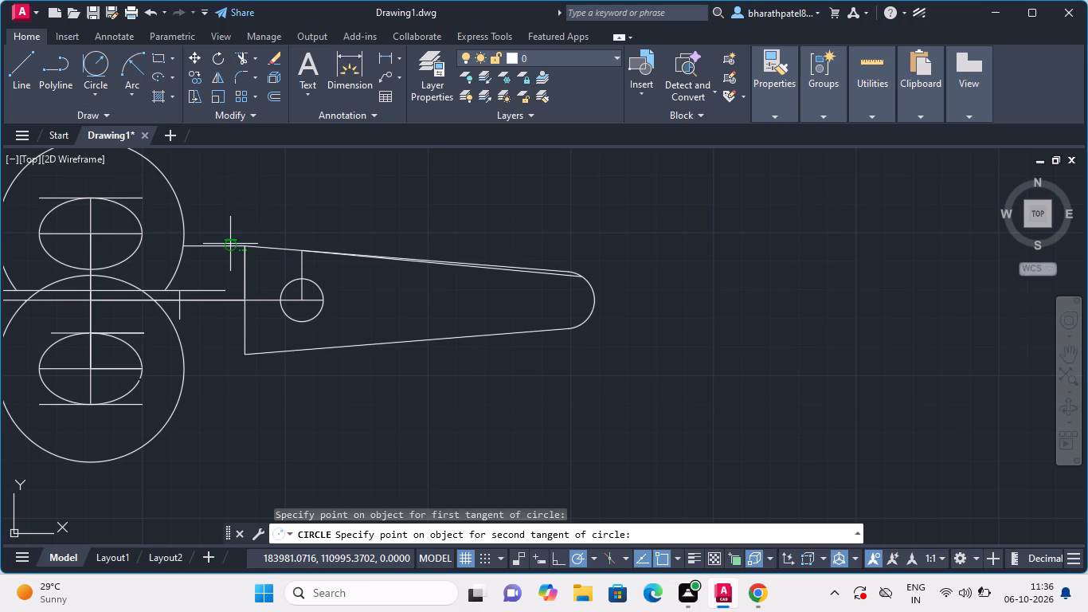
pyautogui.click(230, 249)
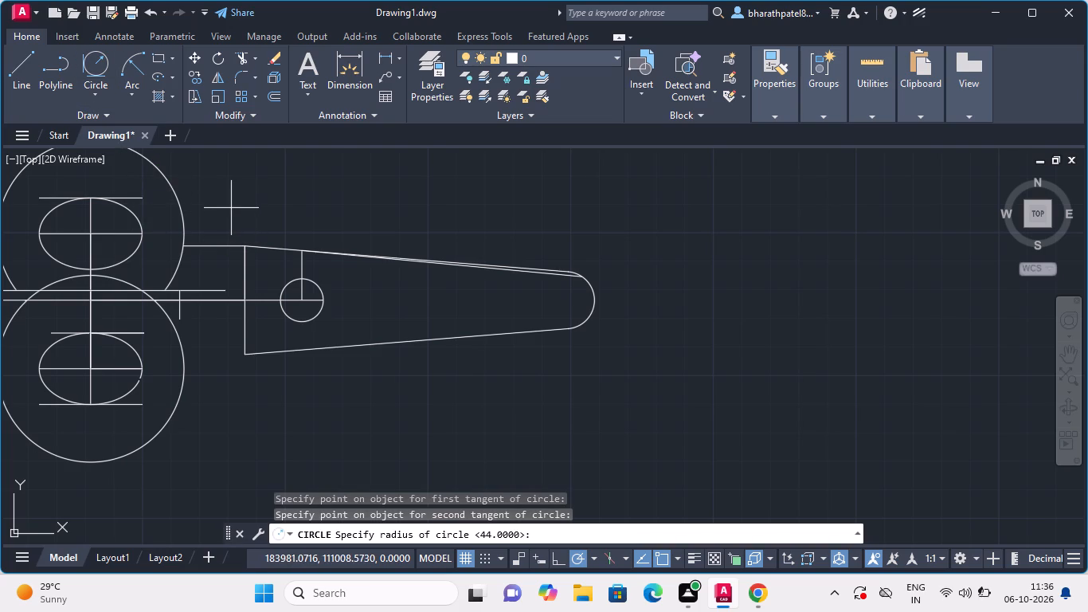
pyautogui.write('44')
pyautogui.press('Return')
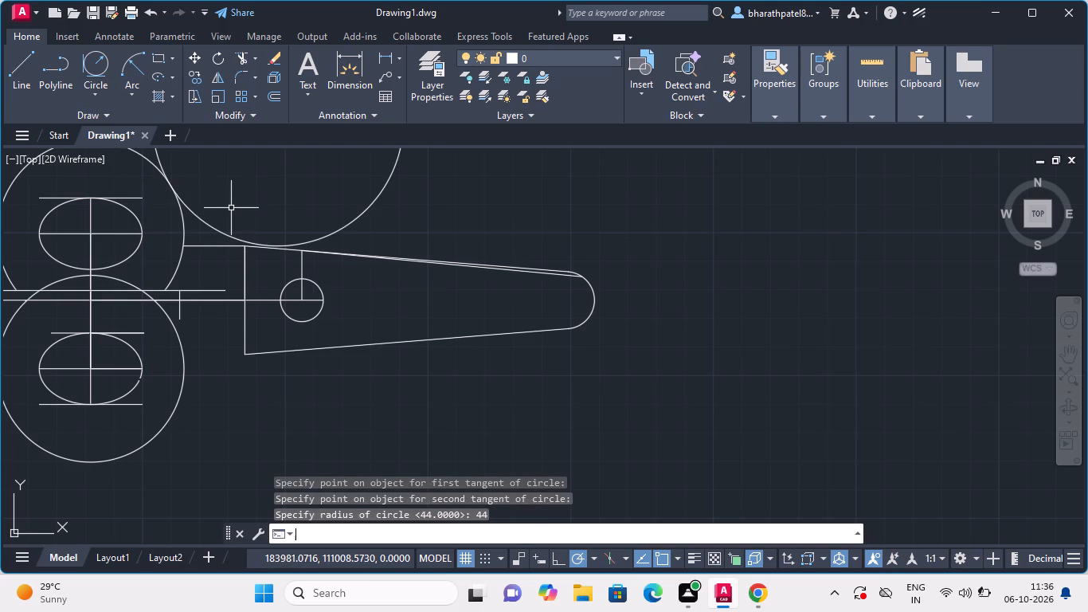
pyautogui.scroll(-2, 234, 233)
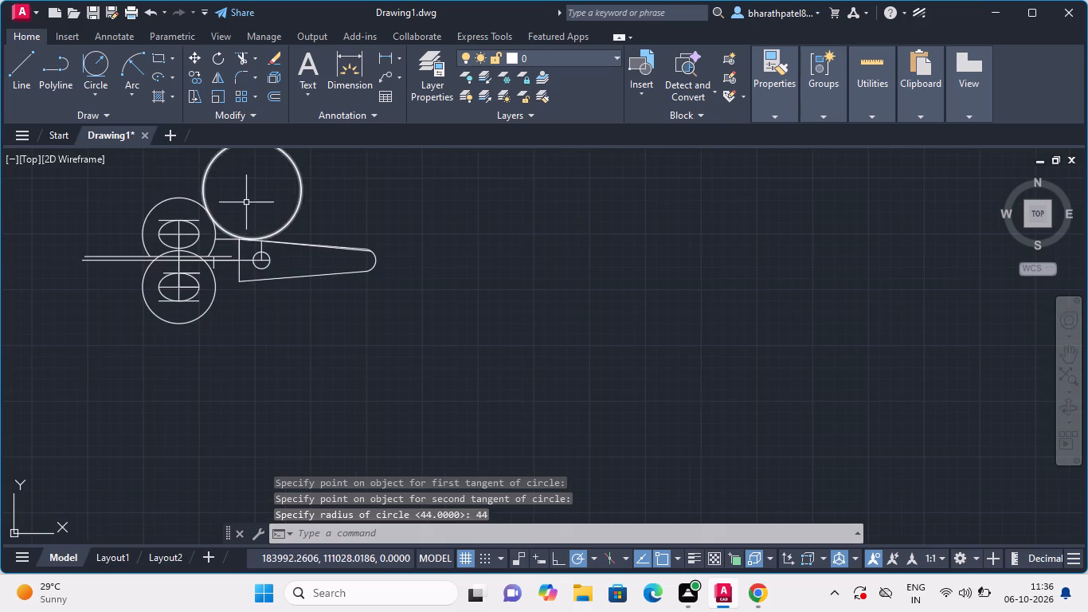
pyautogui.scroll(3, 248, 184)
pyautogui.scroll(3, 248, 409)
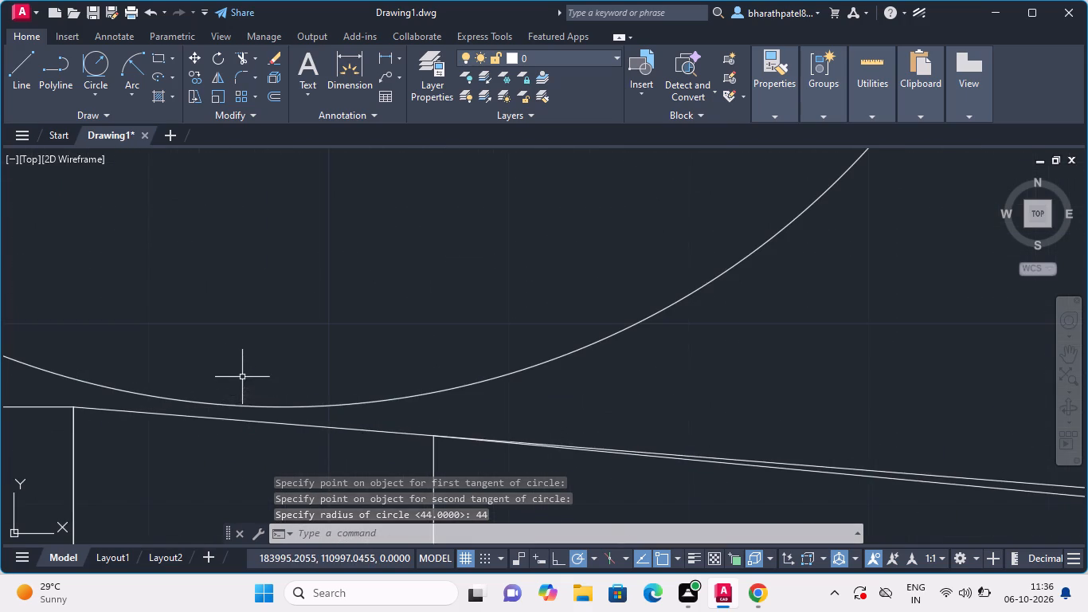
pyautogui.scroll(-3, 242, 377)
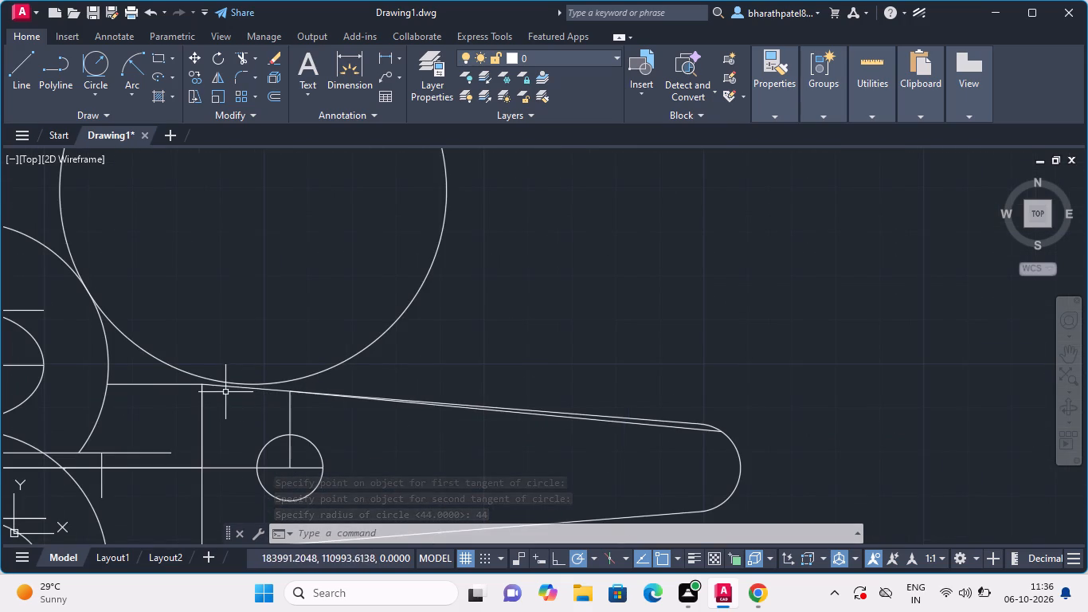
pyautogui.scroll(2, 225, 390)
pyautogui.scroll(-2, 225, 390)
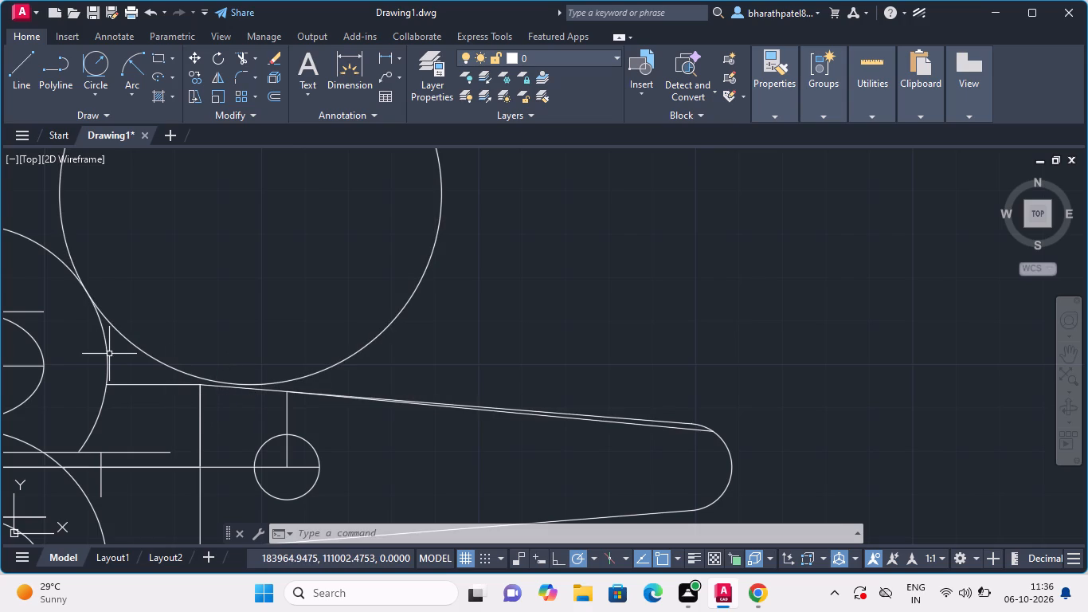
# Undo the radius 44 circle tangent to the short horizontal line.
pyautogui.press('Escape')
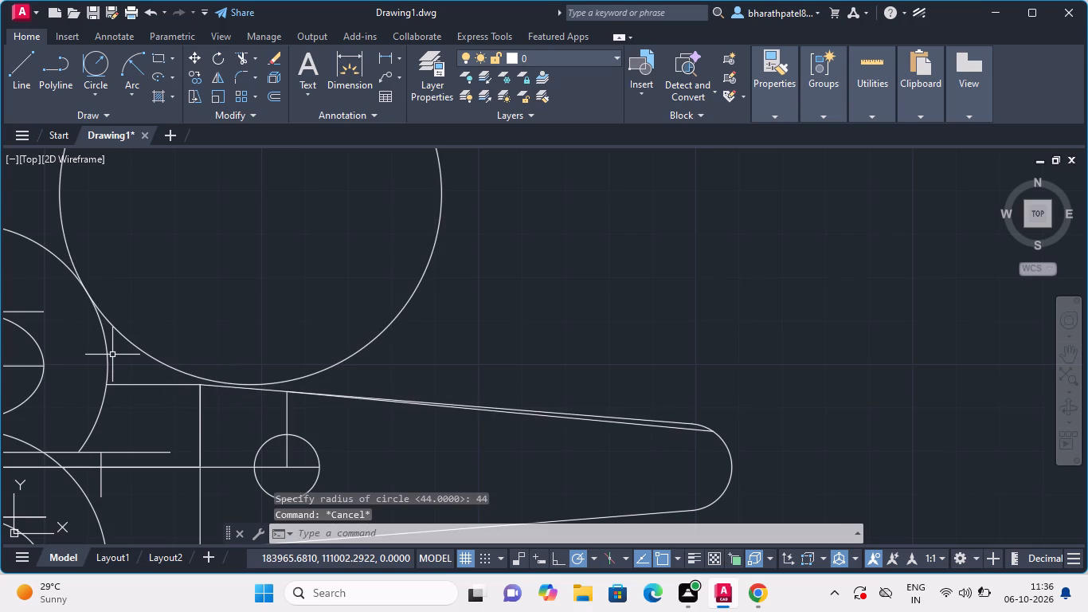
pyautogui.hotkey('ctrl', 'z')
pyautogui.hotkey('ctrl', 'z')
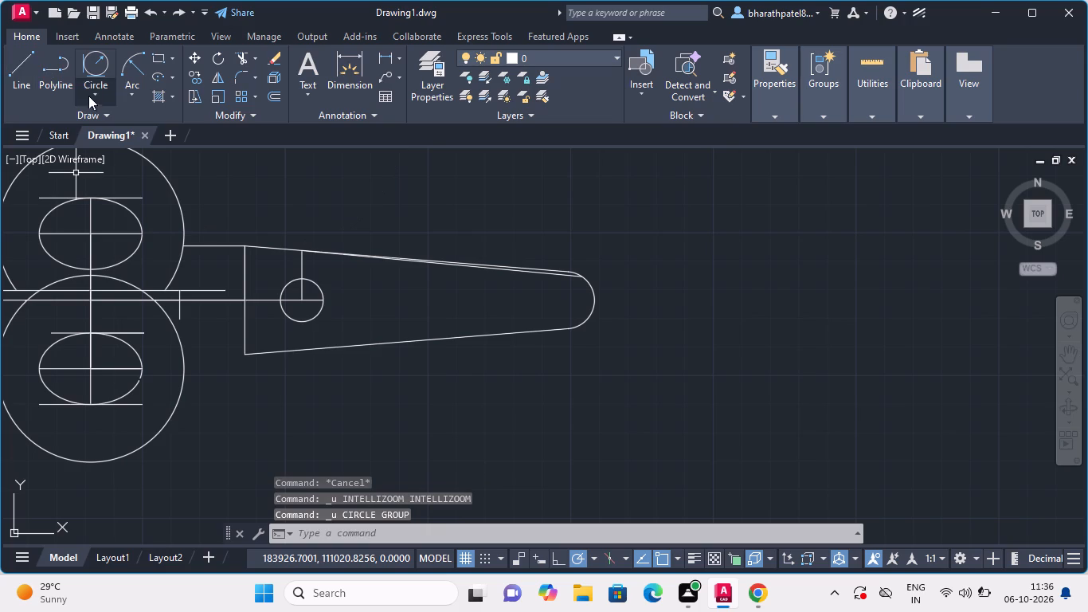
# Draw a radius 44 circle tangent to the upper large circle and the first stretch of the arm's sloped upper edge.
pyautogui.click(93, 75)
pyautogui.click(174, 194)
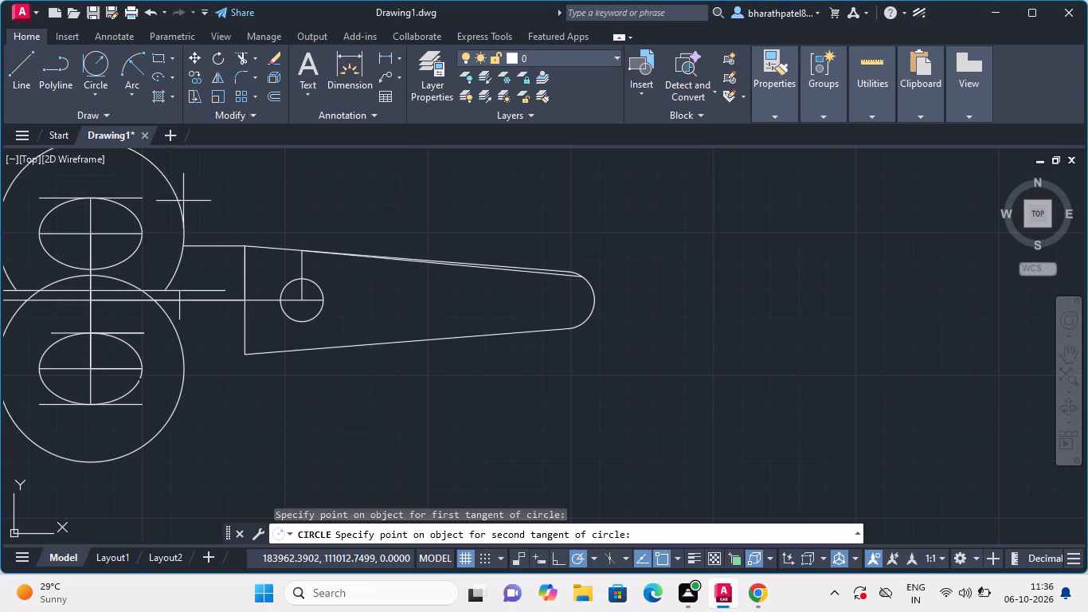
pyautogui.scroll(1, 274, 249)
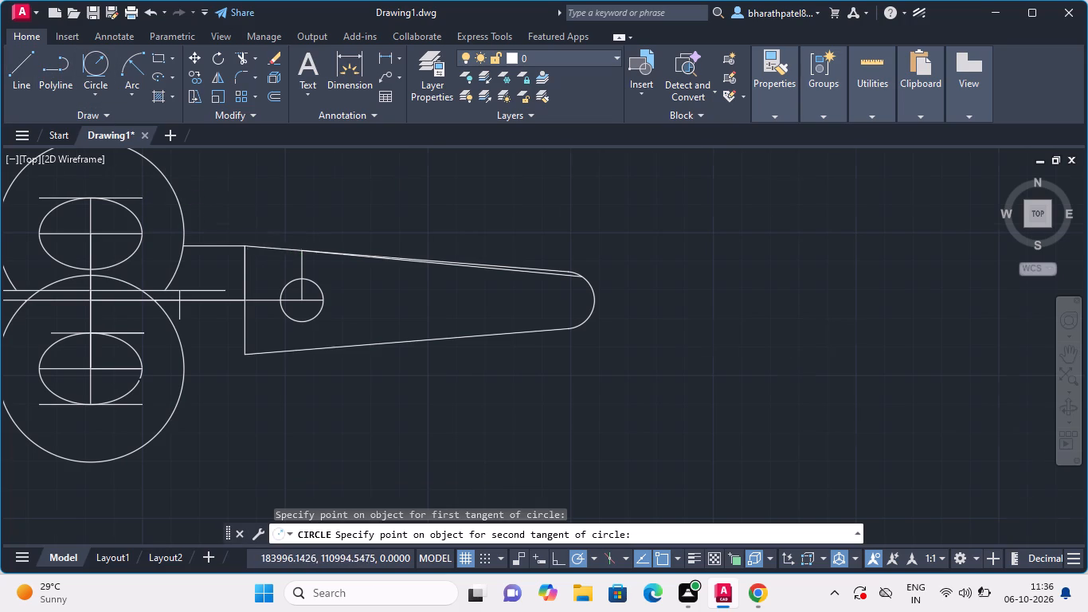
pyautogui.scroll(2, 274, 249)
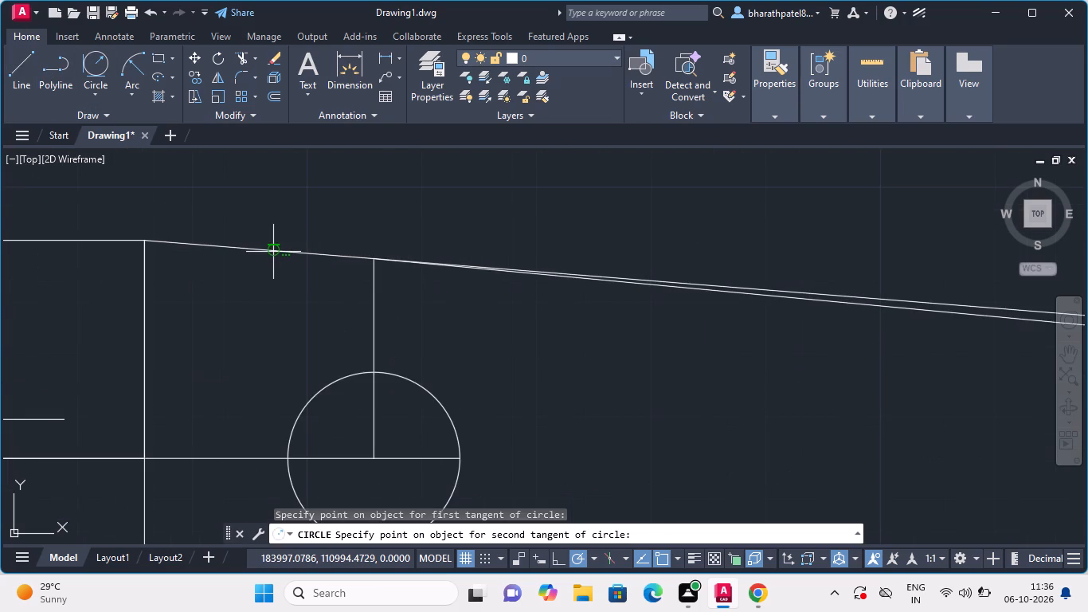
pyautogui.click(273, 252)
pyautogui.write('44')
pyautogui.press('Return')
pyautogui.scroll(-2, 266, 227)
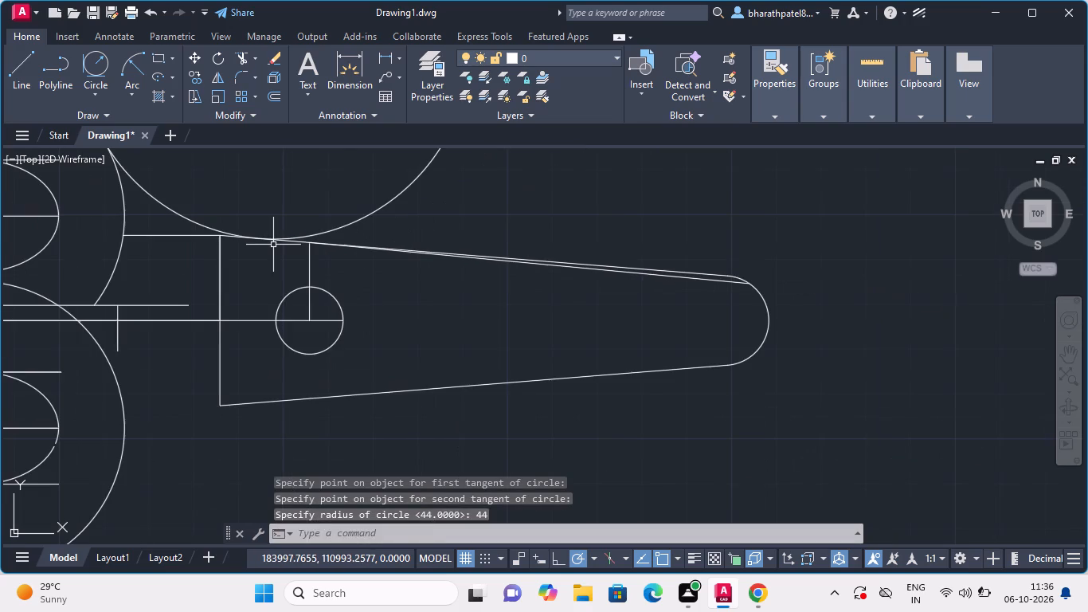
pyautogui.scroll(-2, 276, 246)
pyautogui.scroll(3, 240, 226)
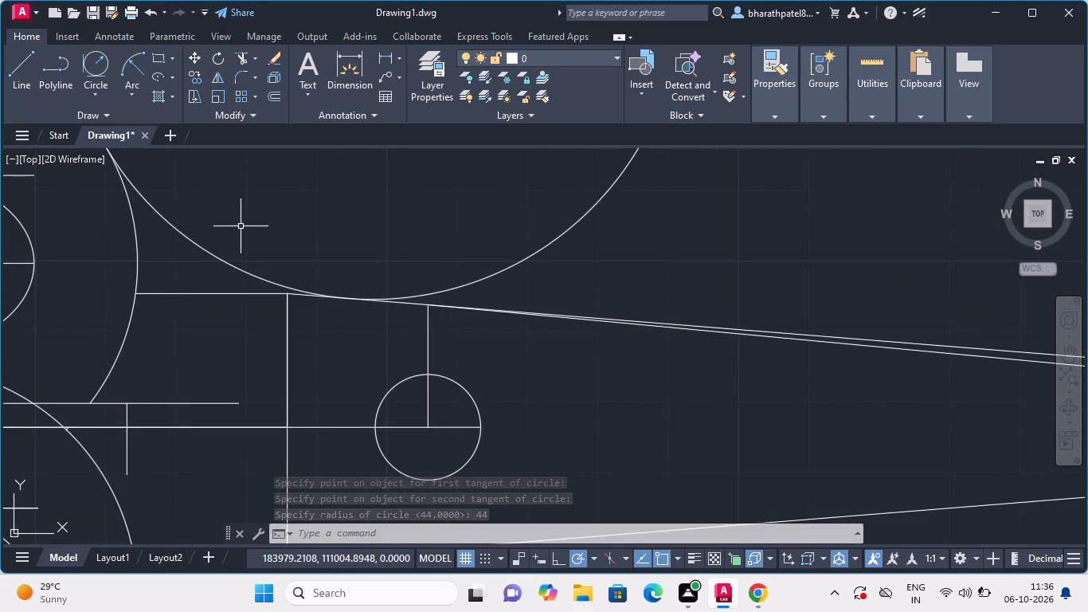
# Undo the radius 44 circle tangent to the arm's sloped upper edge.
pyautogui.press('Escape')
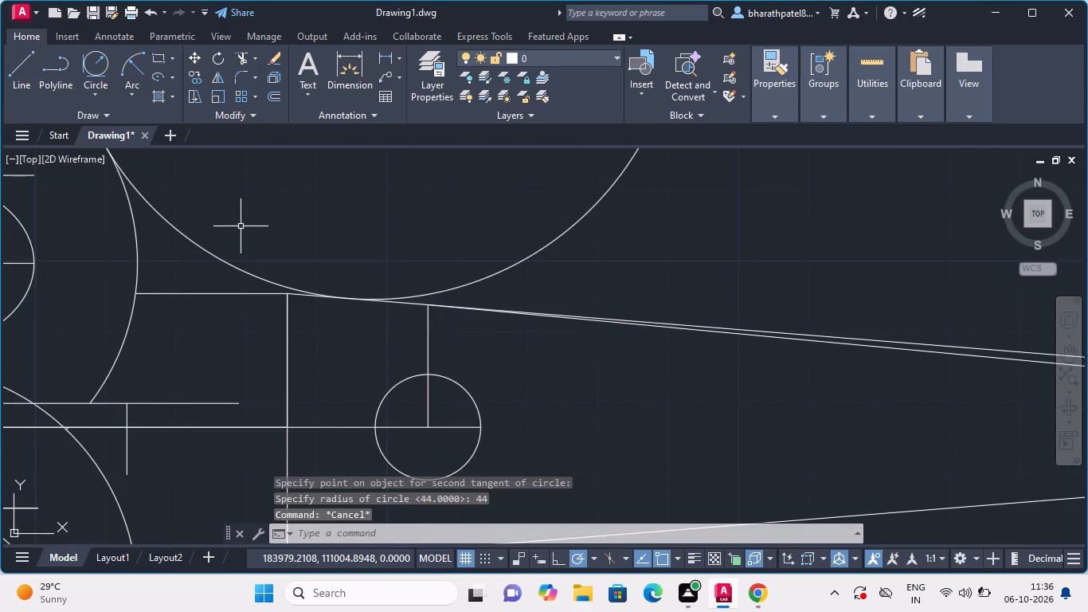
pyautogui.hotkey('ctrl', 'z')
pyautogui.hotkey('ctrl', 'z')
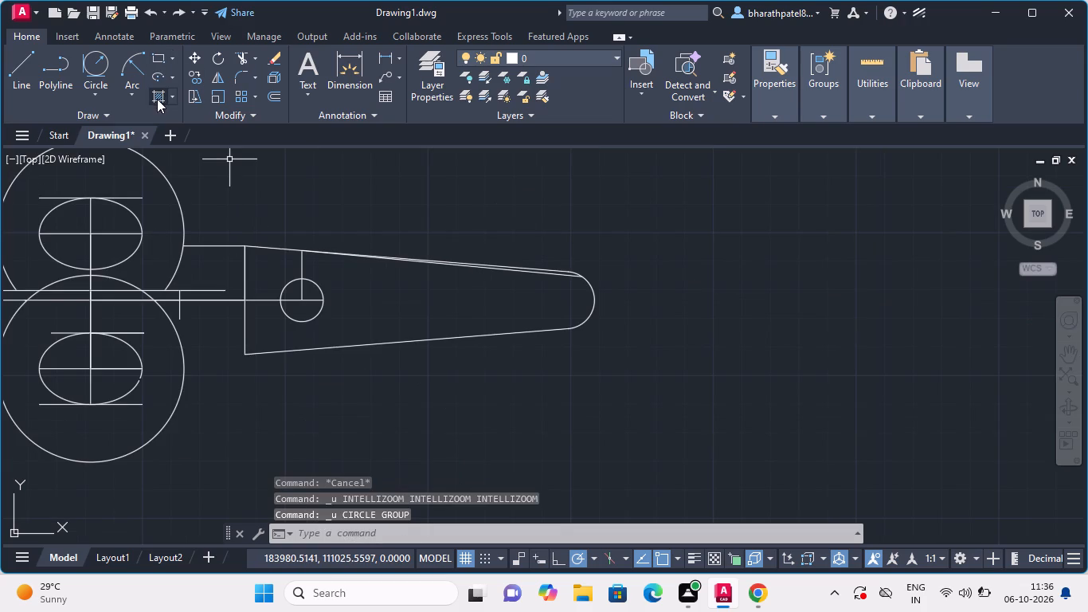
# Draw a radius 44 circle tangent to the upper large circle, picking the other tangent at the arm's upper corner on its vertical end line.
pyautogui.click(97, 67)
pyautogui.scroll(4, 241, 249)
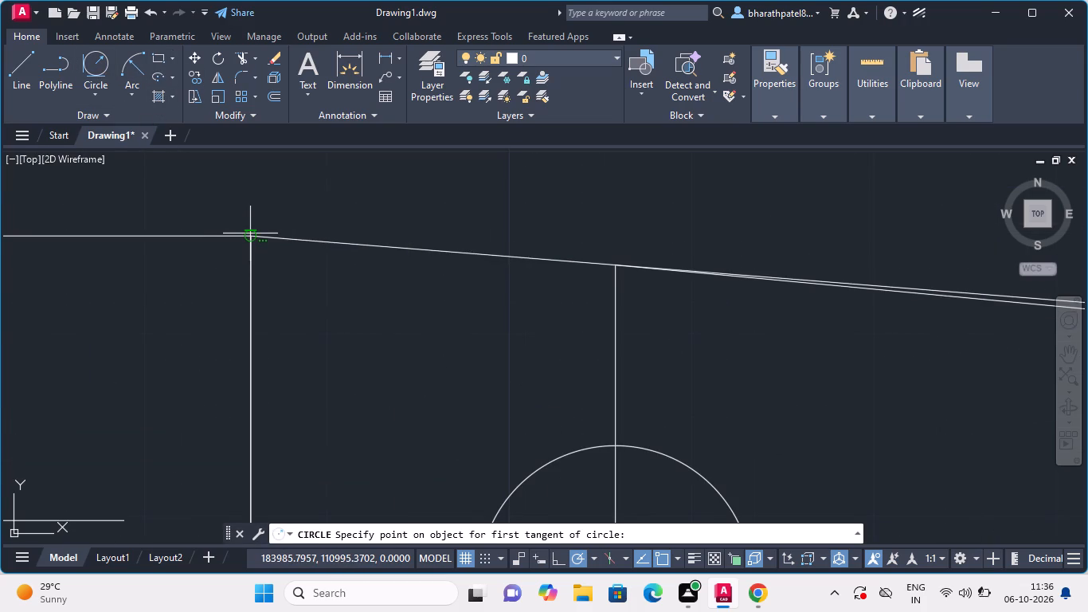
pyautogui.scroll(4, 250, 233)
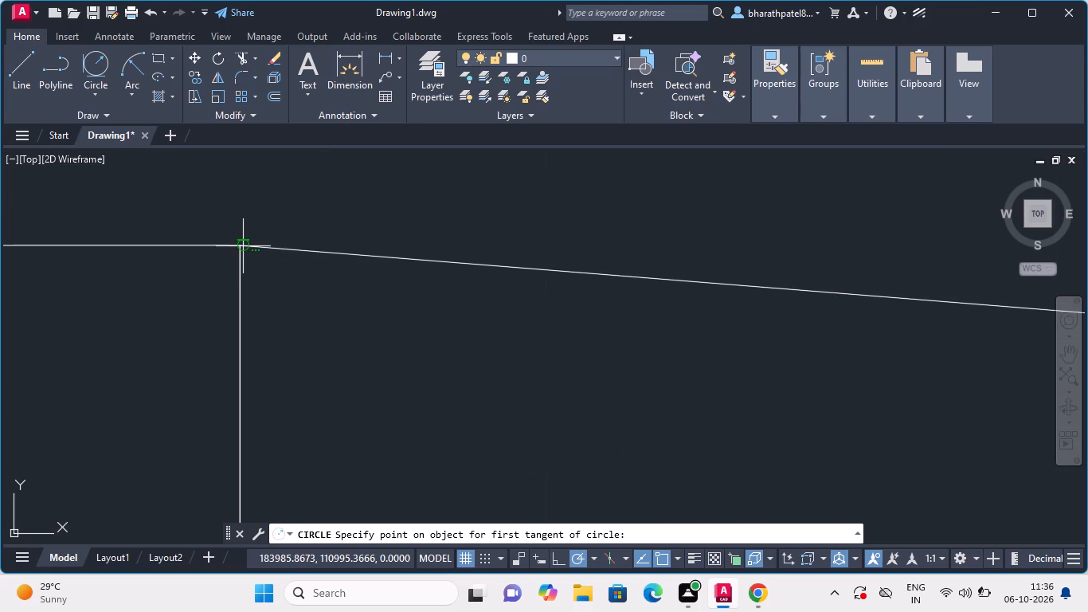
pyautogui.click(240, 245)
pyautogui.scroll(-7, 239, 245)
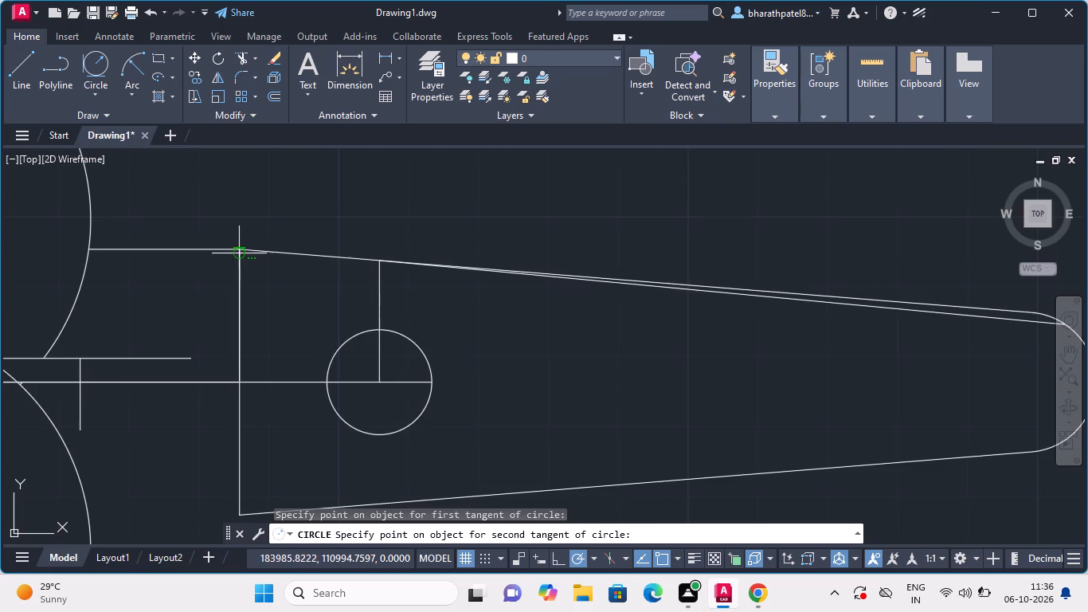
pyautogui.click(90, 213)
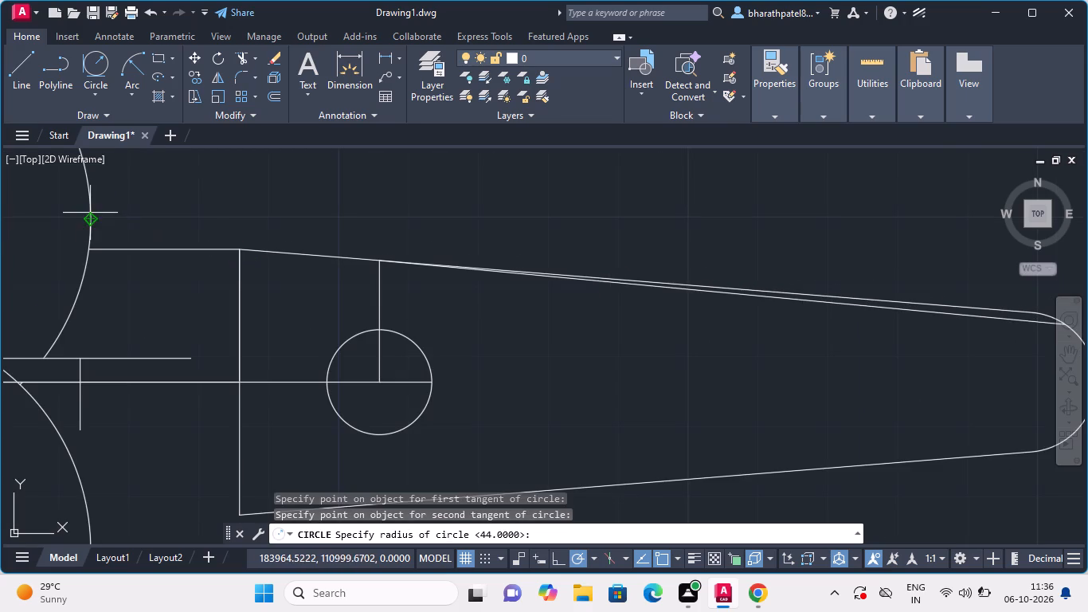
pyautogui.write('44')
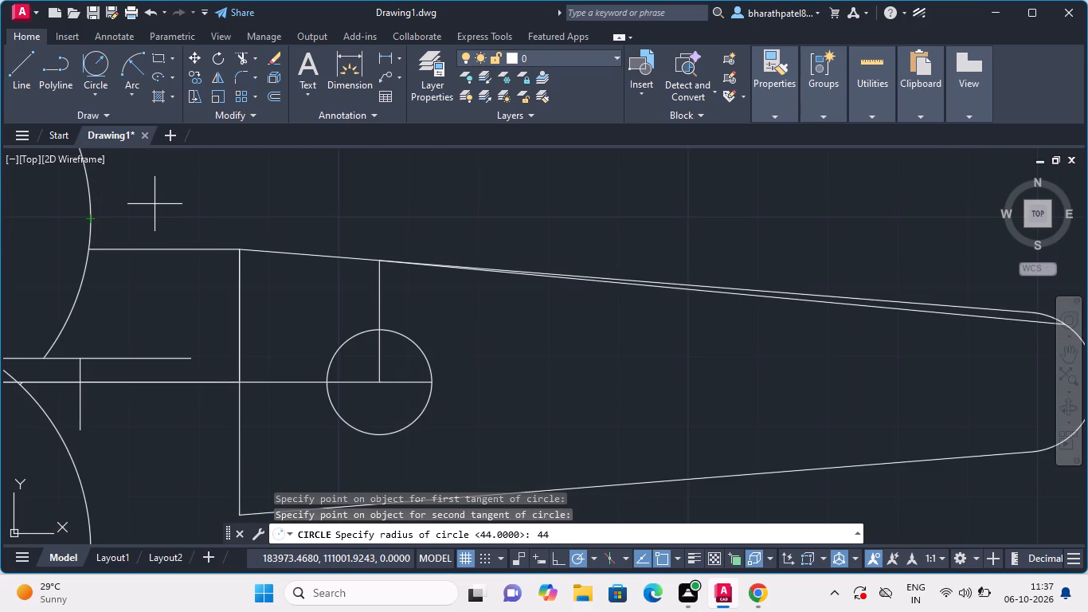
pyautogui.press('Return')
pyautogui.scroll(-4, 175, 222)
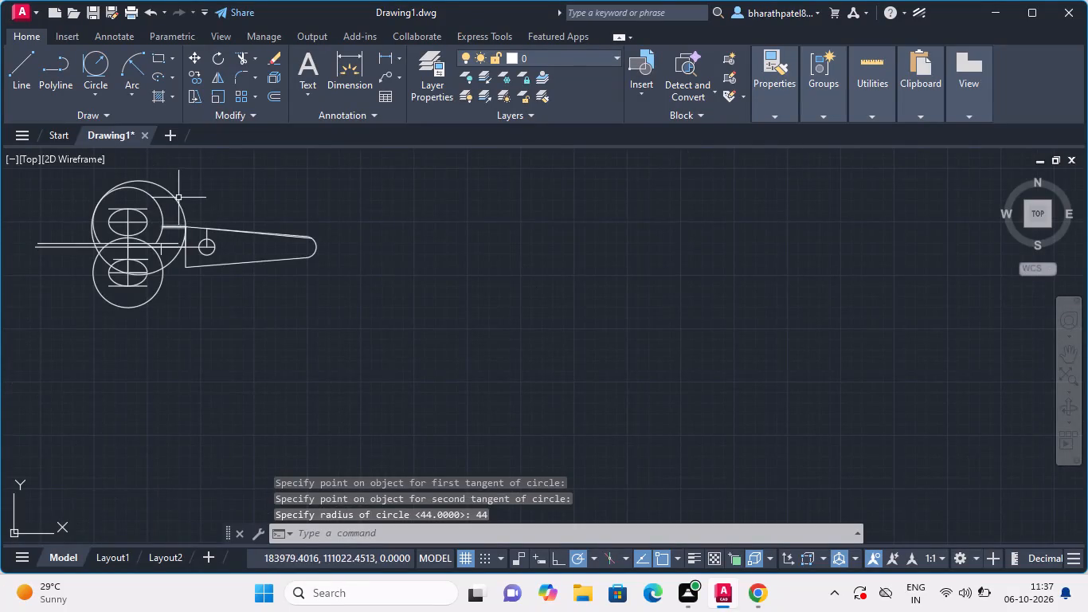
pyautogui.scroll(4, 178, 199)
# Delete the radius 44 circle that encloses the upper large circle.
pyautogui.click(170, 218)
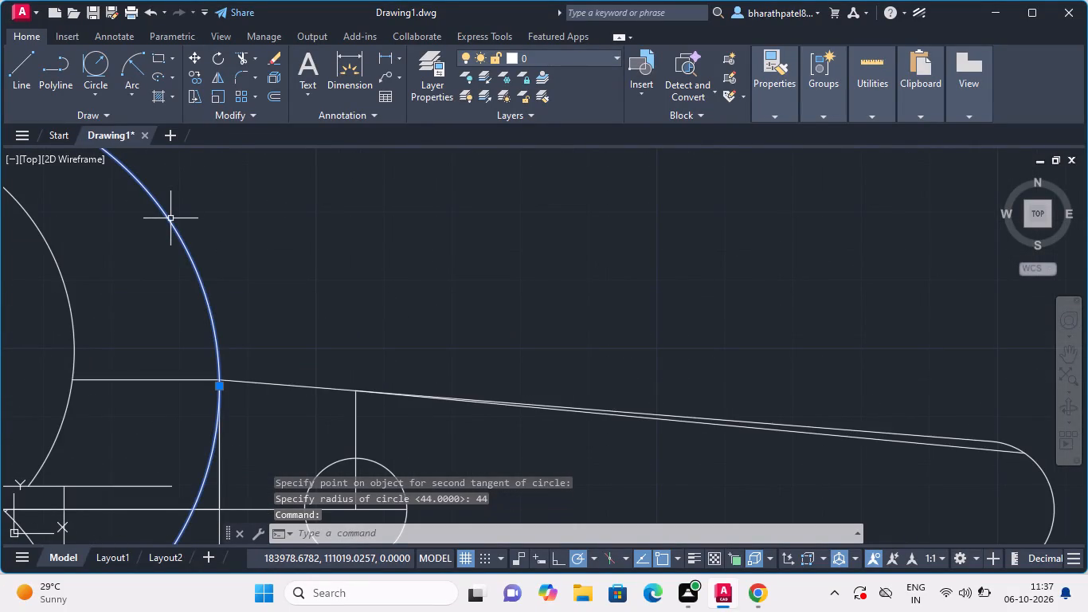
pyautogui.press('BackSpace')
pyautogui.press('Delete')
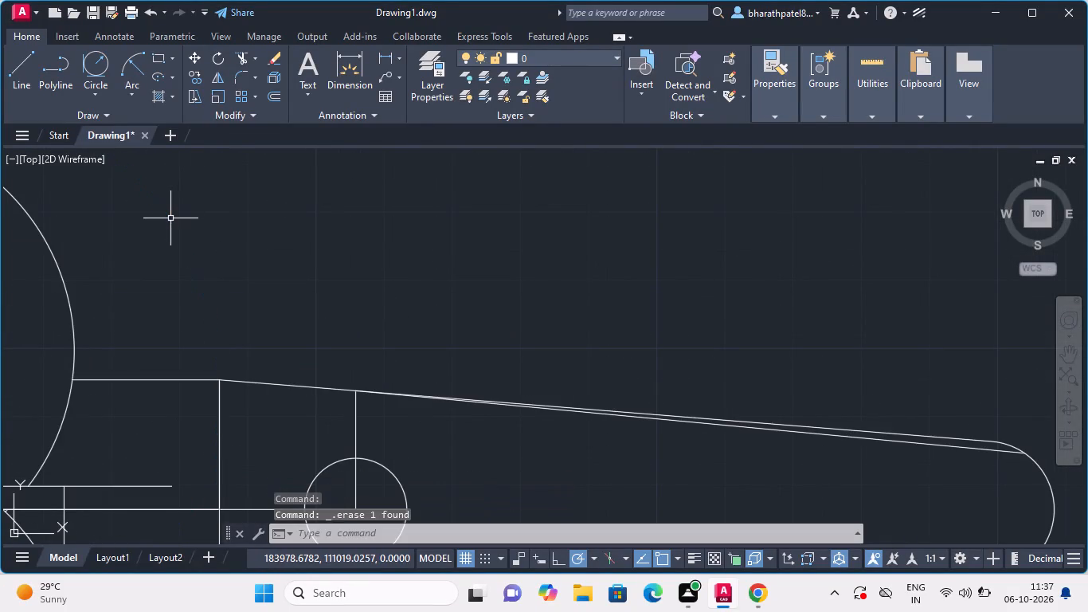
# Draw a radius 44 circle tangent to the upper large circle and the arm's sloped upper edge near its corner.
pyautogui.click(97, 56)
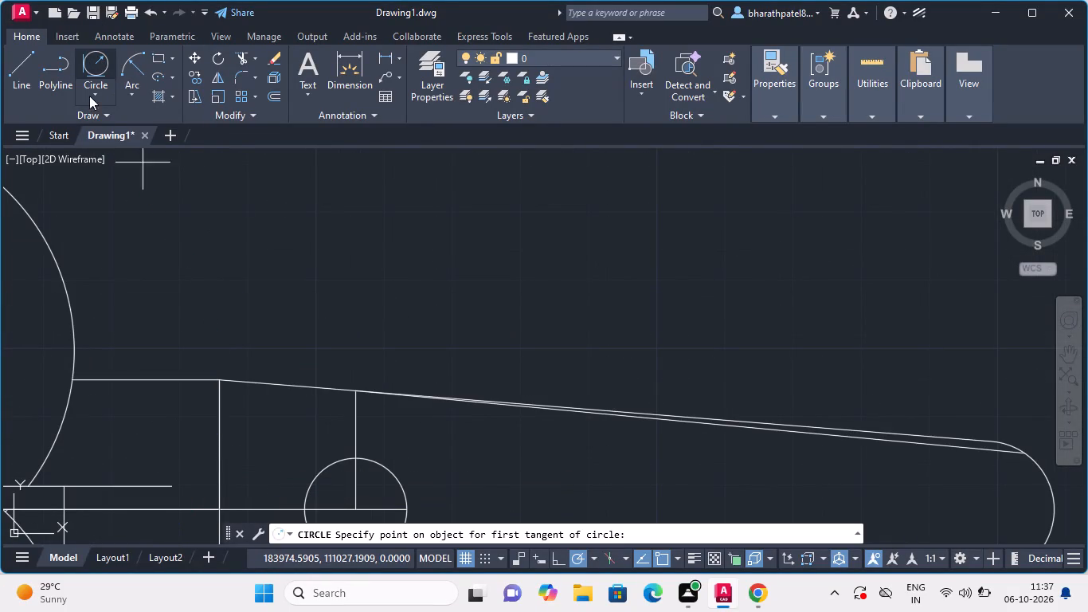
pyautogui.click(66, 297)
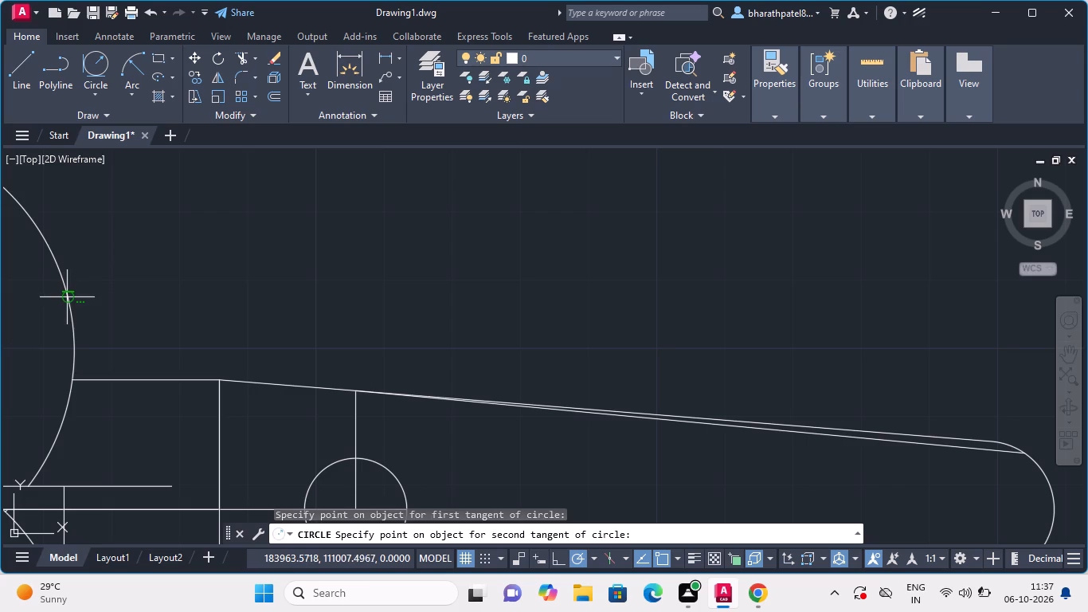
pyautogui.doubleClick(226, 378)
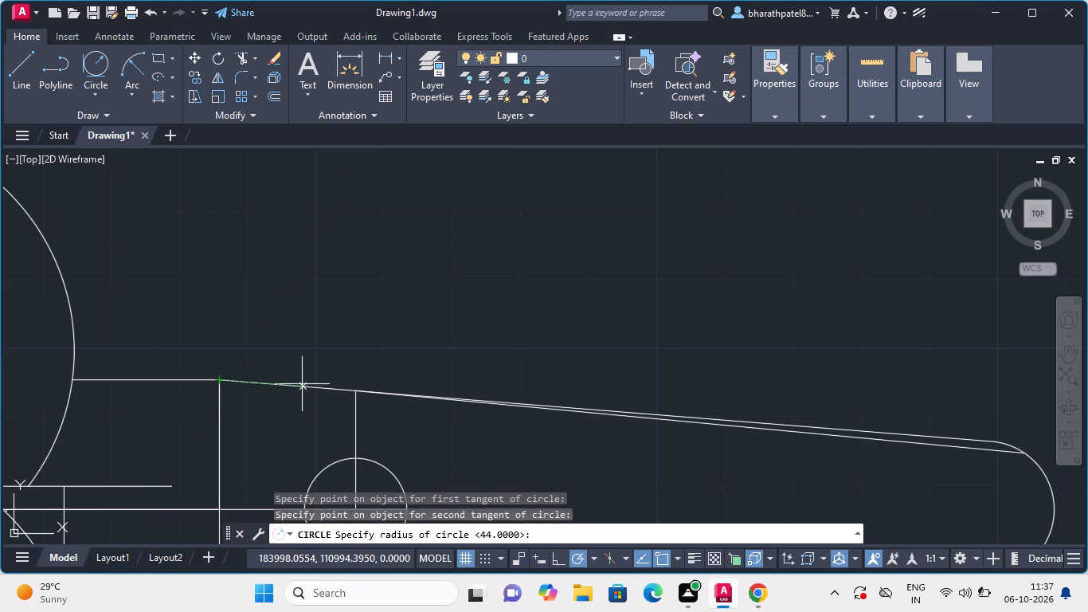
pyautogui.write('44')
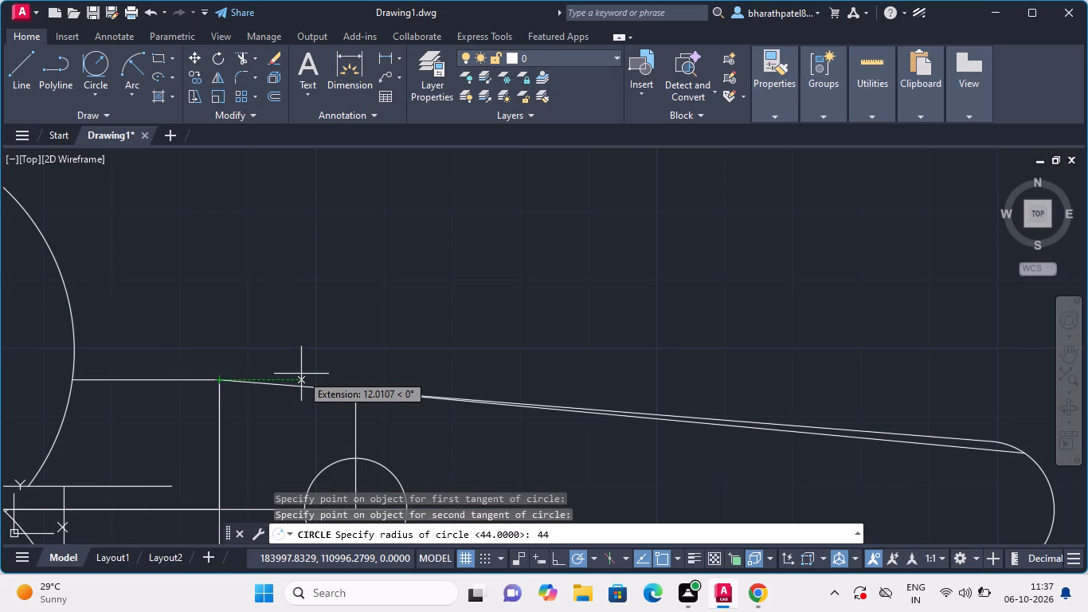
pyautogui.press('Return')
pyautogui.scroll(-3, 203, 302)
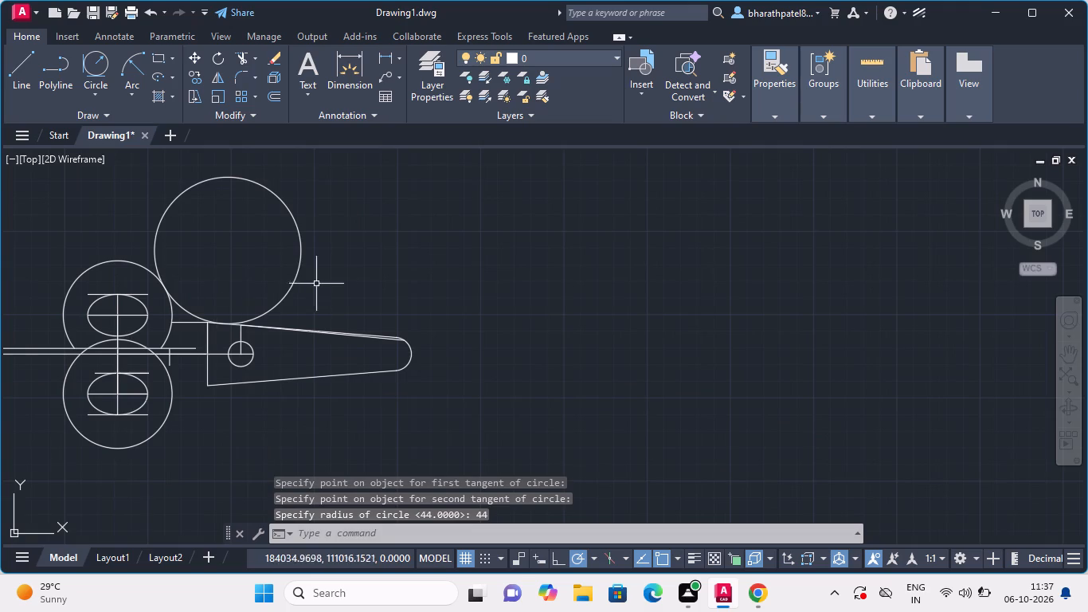
# Trim the radius 44 circle down to the concave arc joining the upper large circle to the arm's upper edge.
pyautogui.click(240, 56)
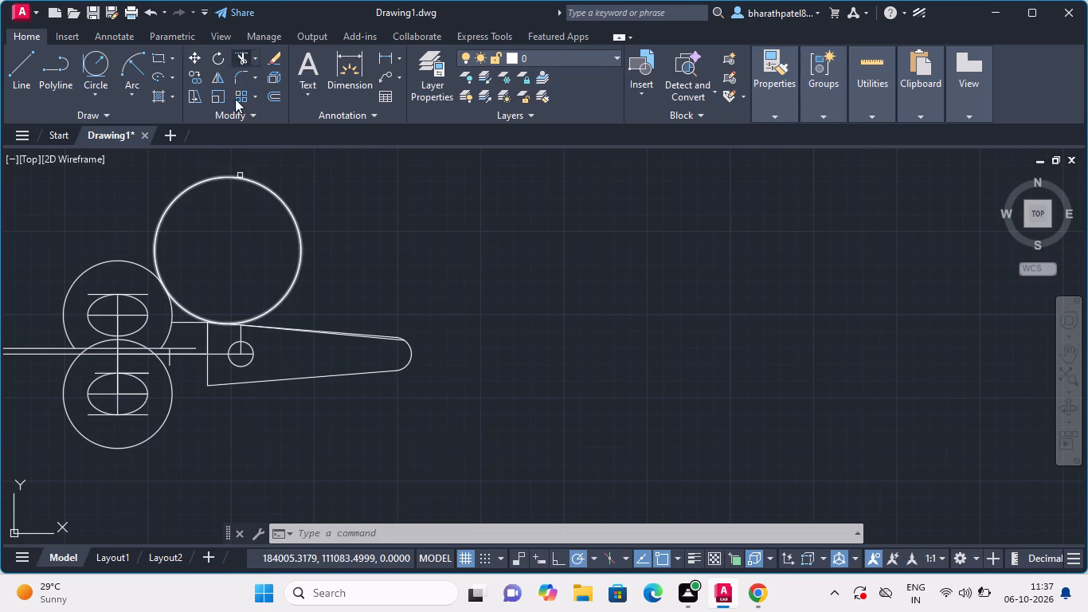
pyautogui.doubleClick(182, 193)
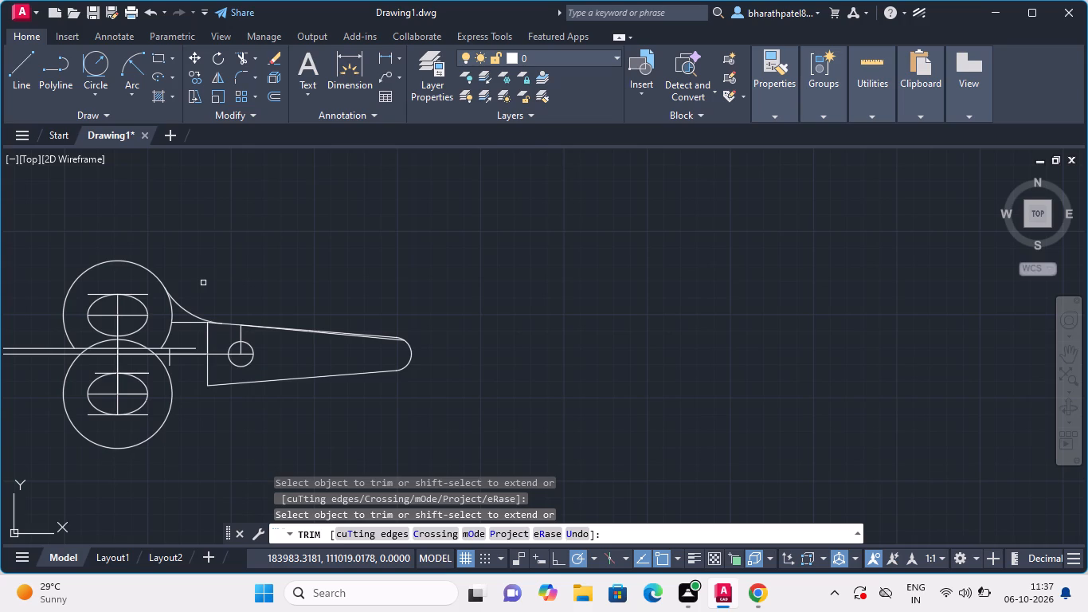
# Examine the radius 44 blend between the upper large circle and the arm's upper edge, including the arm's corner.
pyautogui.scroll(5, 170, 331)
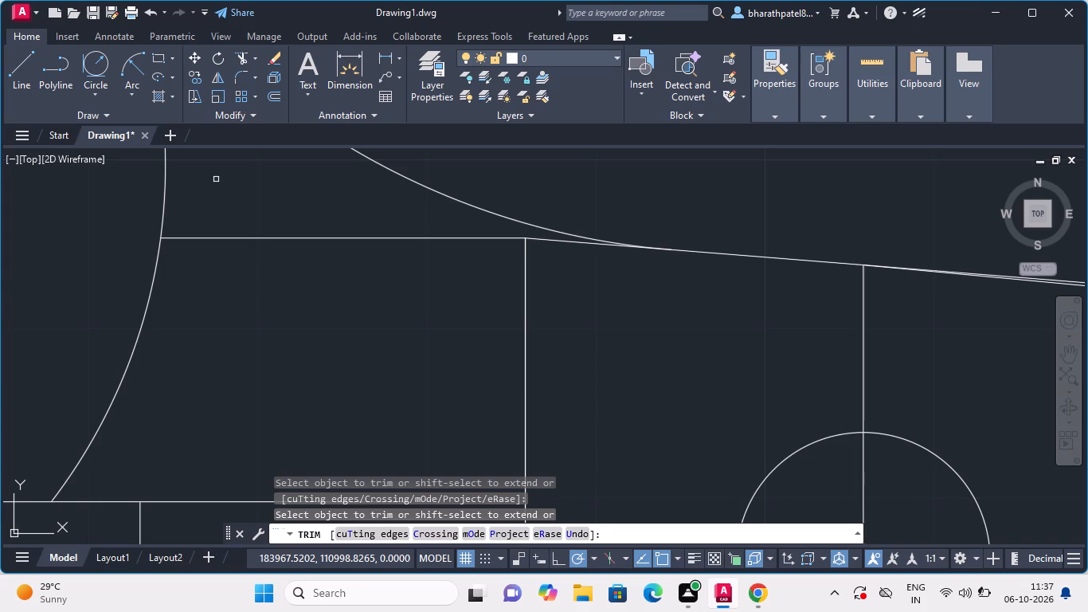
pyautogui.scroll(-4, 223, 190)
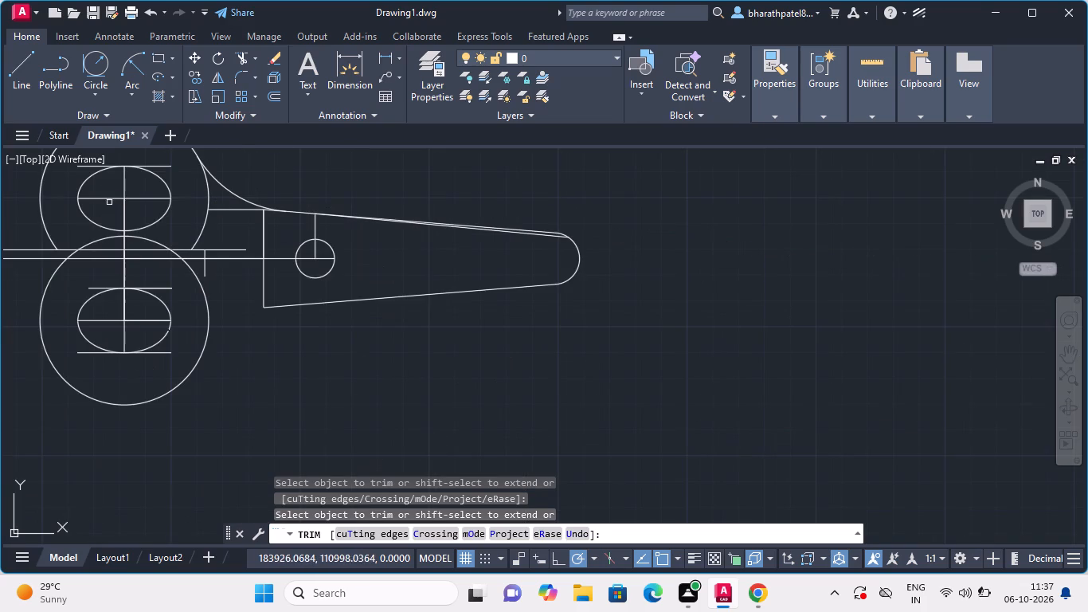
pyautogui.scroll(-2, 113, 221)
pyautogui.scroll(4, 100, 192)
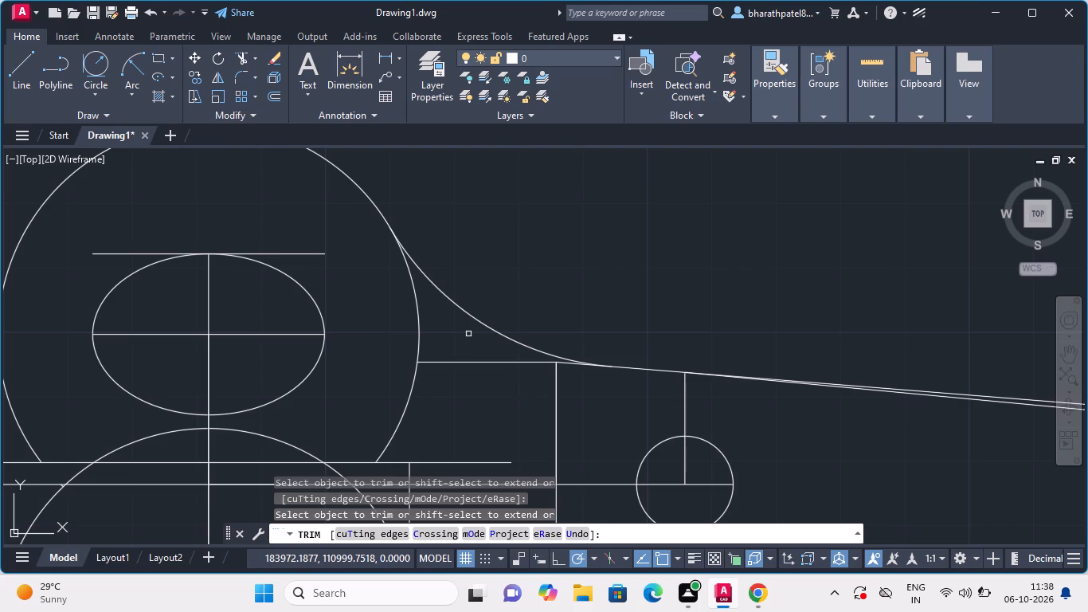
pyautogui.scroll(-4, 476, 265)
pyautogui.scroll(4, 487, 278)
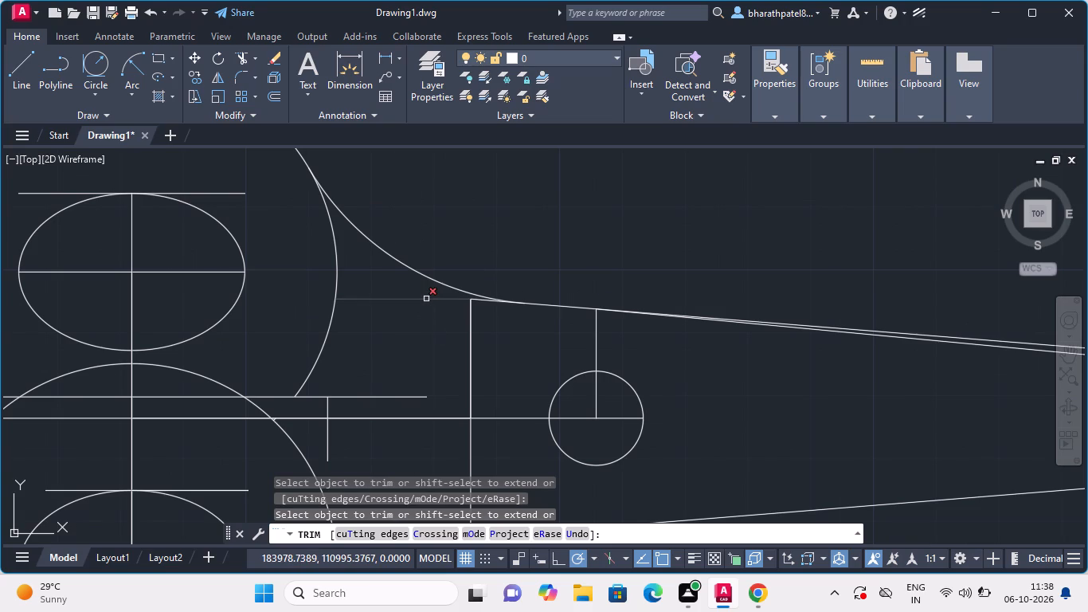
pyautogui.scroll(-2, 423, 295)
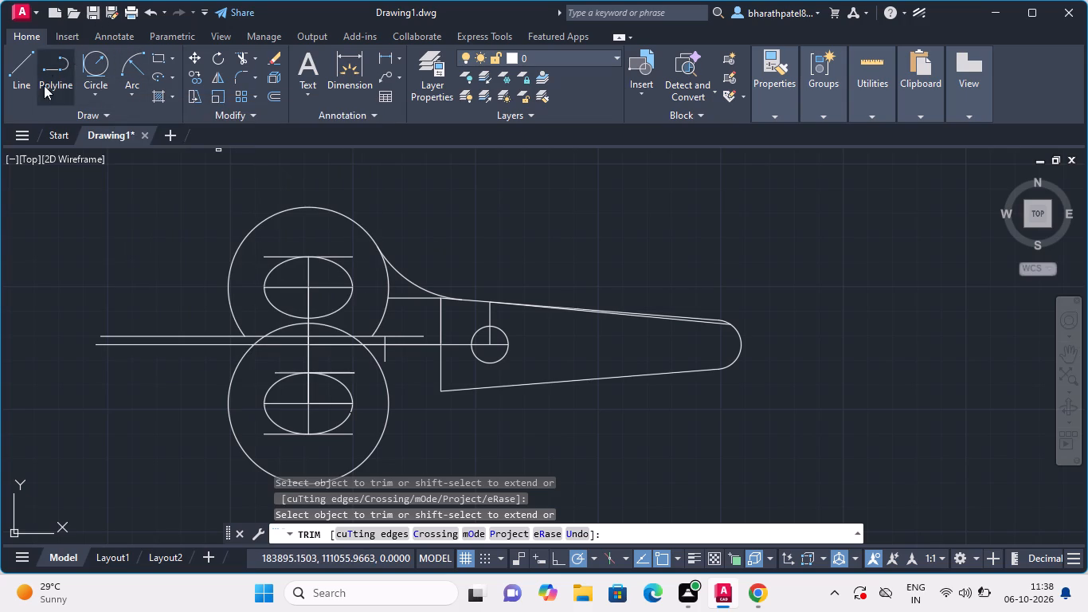
# Draw a radius 83 arc from the lower large circle's far-side crossing with the horizontal centreline to the arm's upper corner.
pyautogui.click(131, 65)
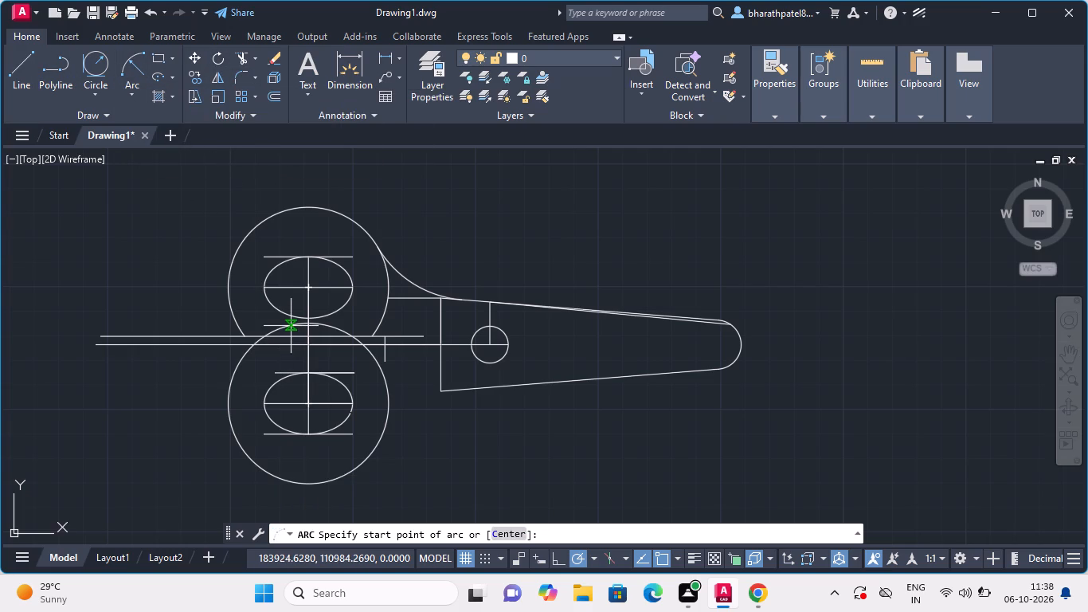
pyautogui.scroll(2, 260, 345)
pyautogui.click(242, 346)
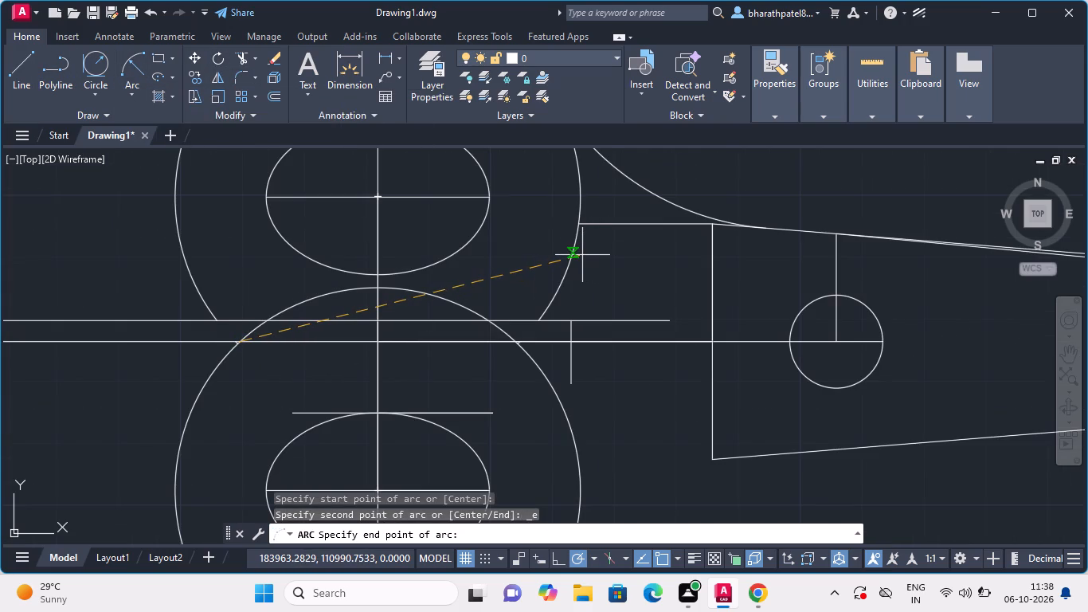
pyautogui.scroll(-3, 577, 261)
pyautogui.scroll(4, 606, 255)
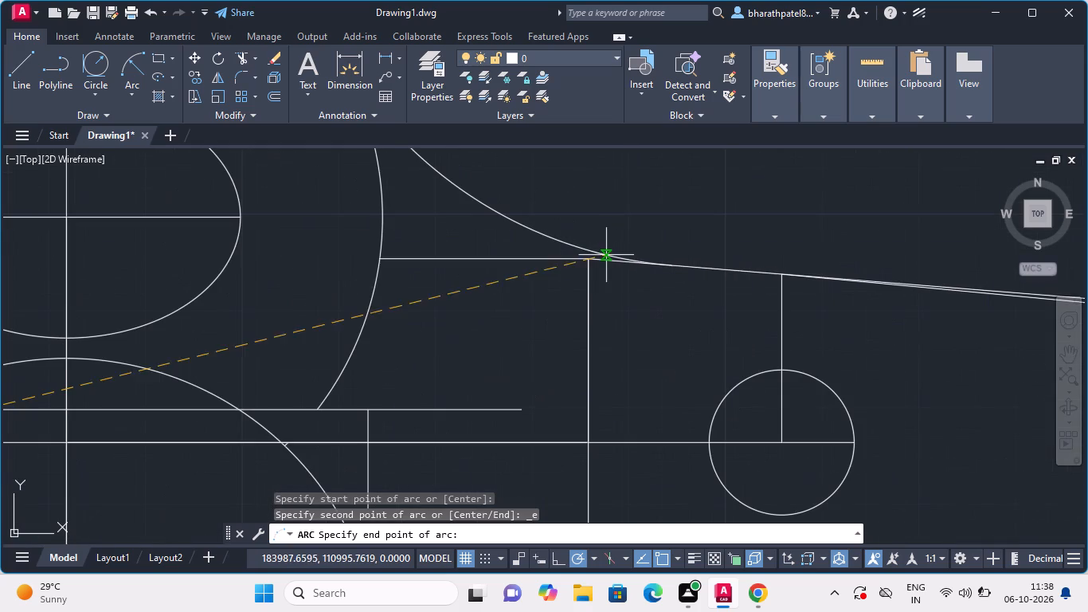
pyautogui.click(589, 258)
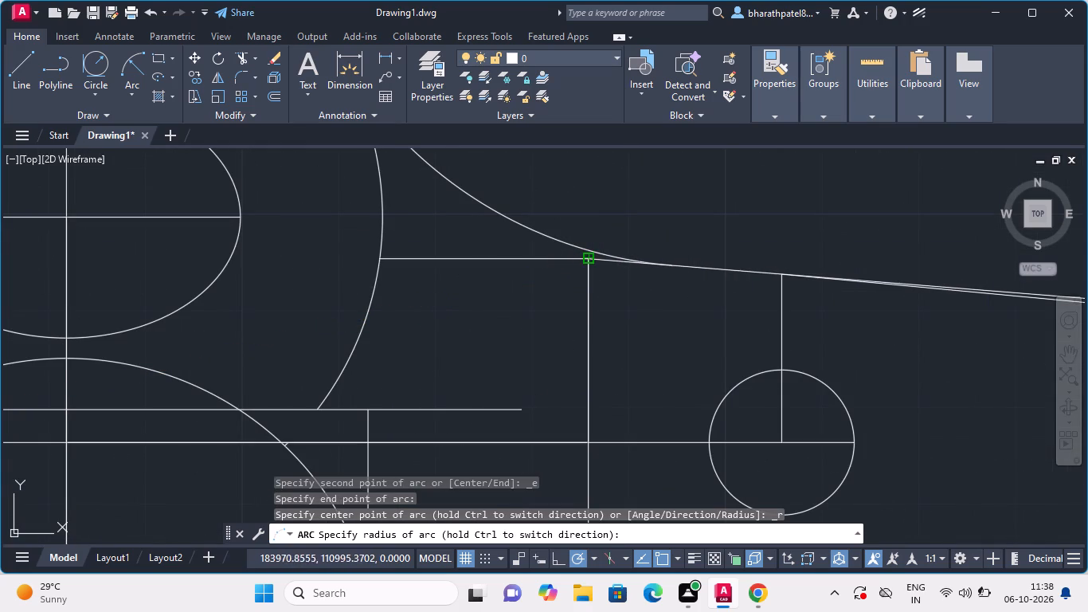
pyautogui.scroll(-4, 469, 394)
pyautogui.scroll(-3, 456, 301)
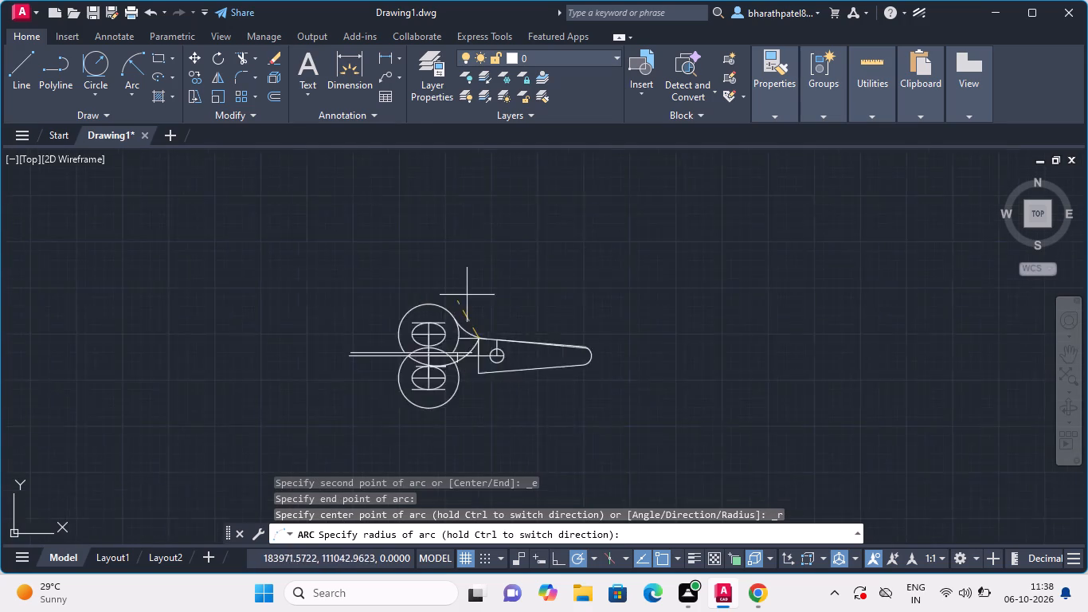
pyautogui.scroll(4, 538, 304)
pyautogui.scroll(-1, 513, 300)
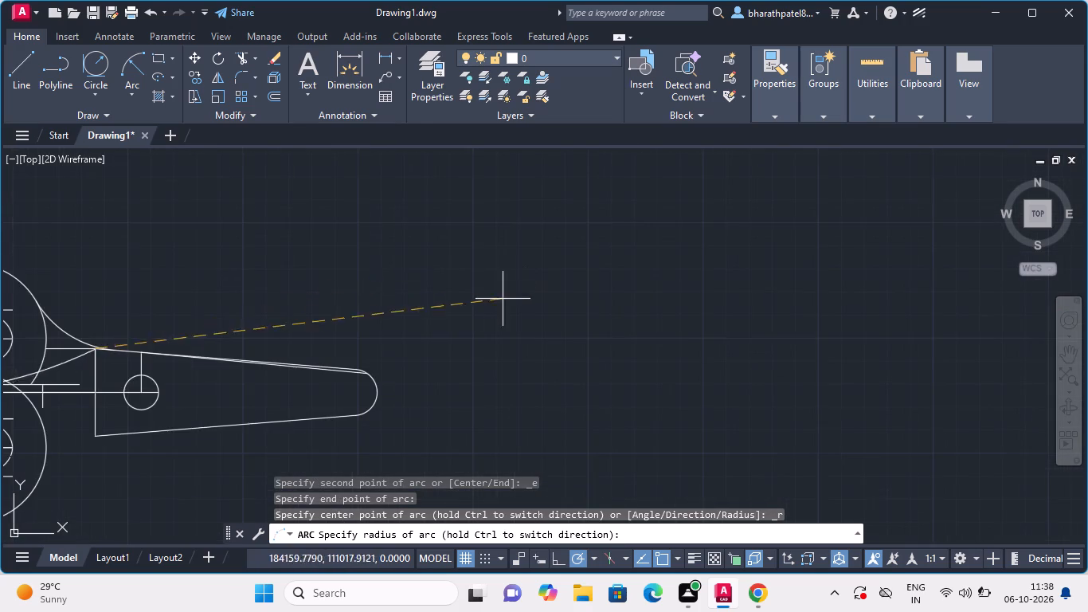
pyautogui.scroll(-2, 519, 300)
pyautogui.scroll(3, 467, 294)
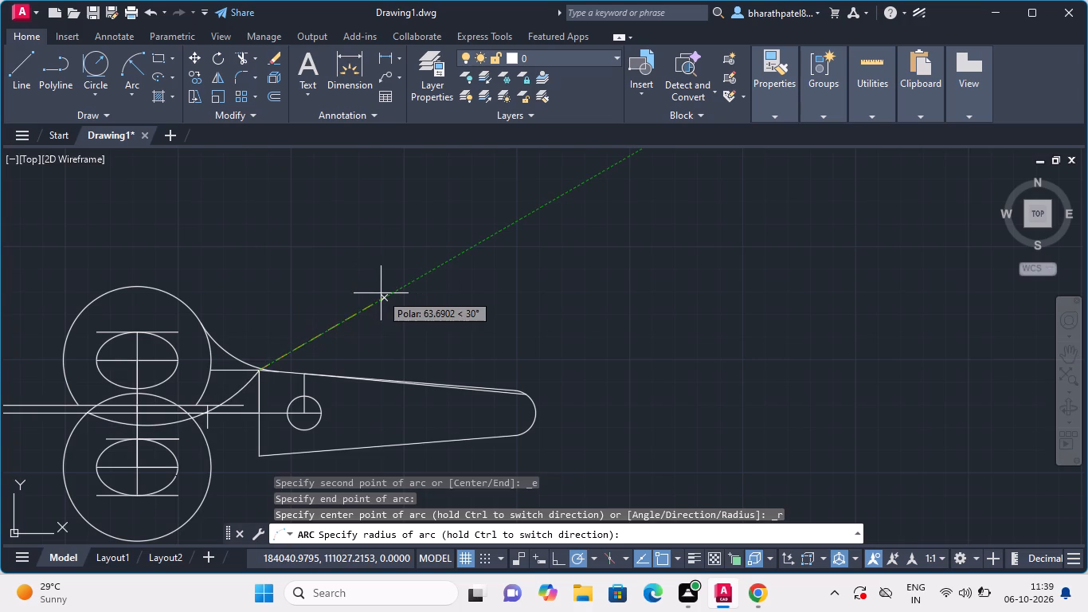
pyautogui.write('83')
pyautogui.press('Return')
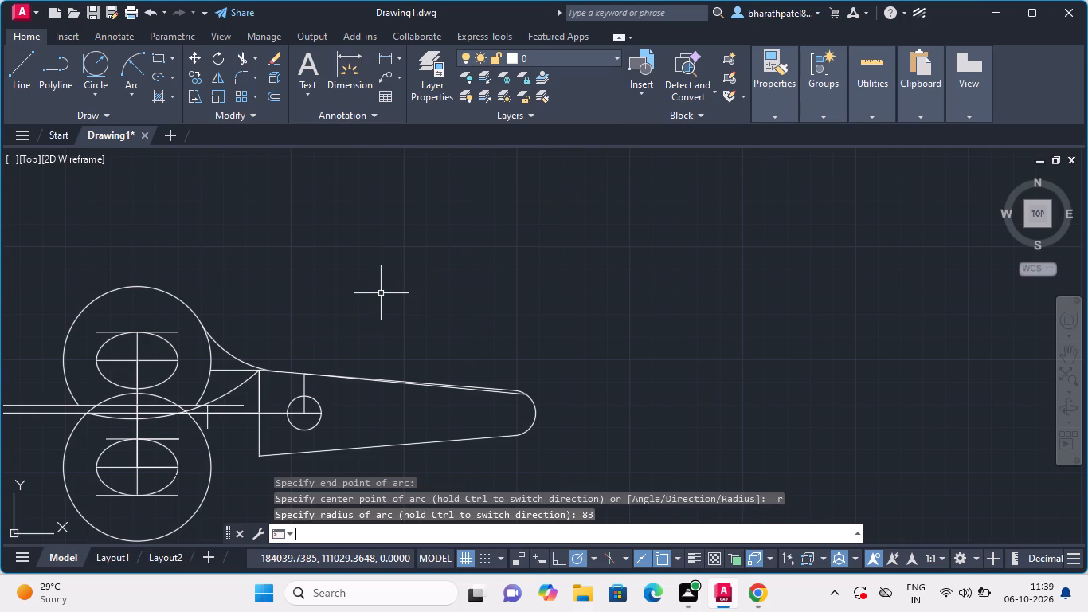
# Trim away the horizontal line between the upper large circle and the arm's upper corner.
pyautogui.scroll(1, 270, 387)
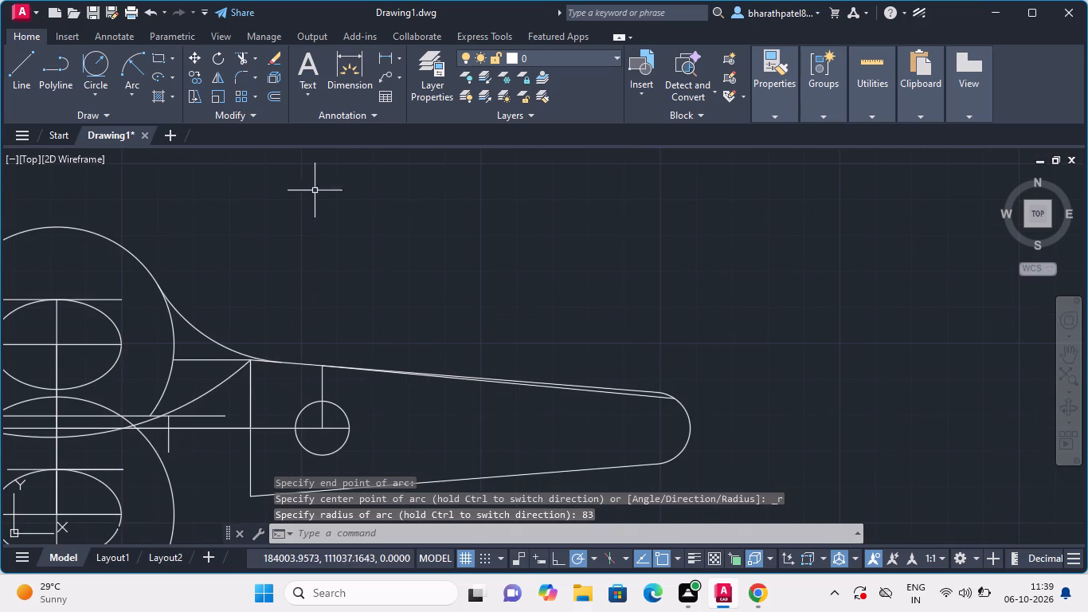
pyautogui.click(245, 50)
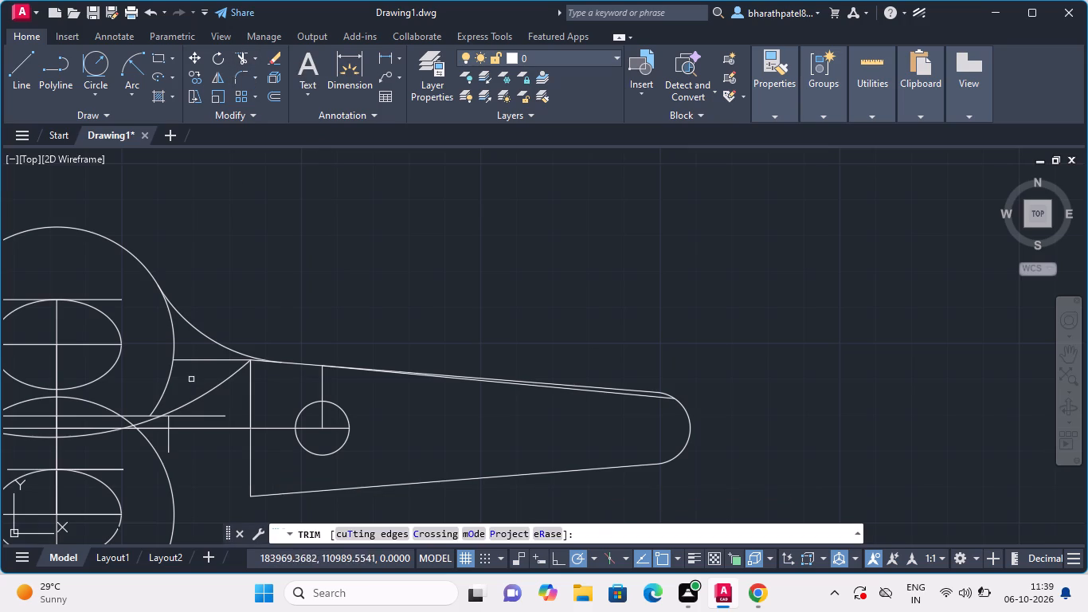
pyautogui.click(201, 360)
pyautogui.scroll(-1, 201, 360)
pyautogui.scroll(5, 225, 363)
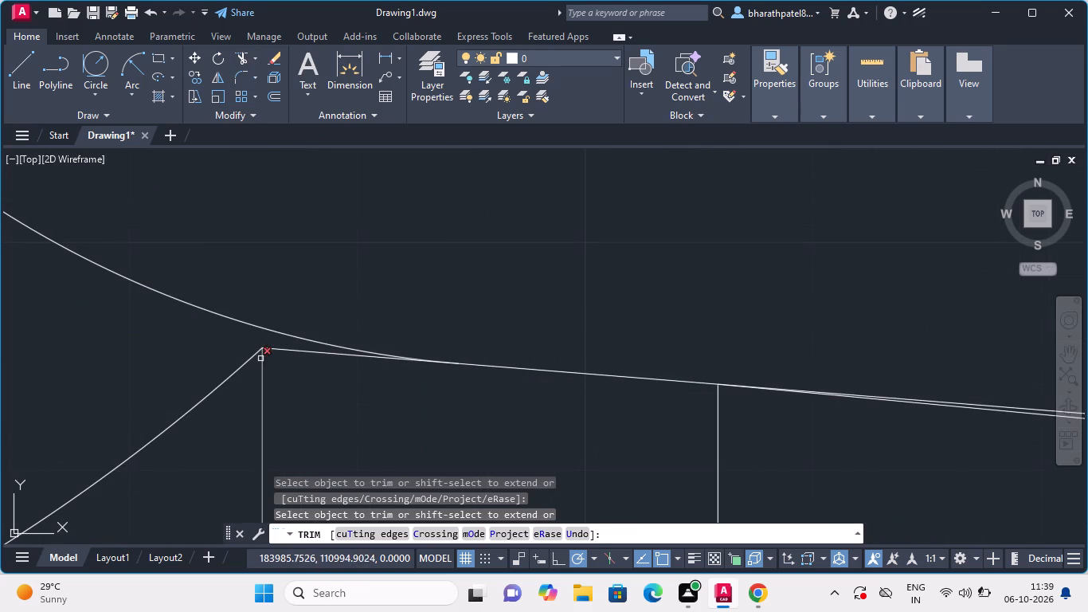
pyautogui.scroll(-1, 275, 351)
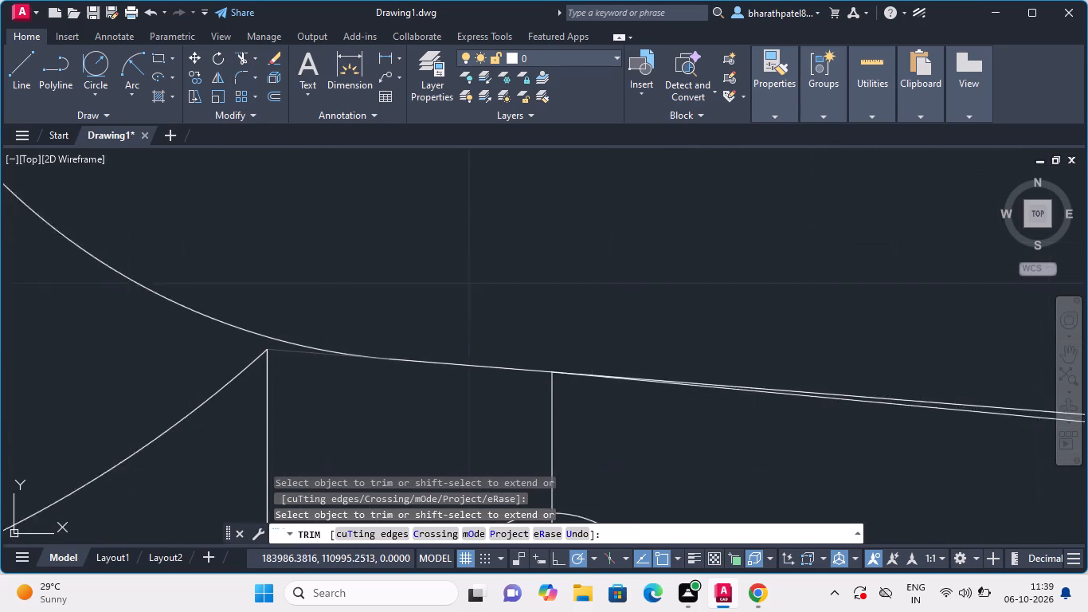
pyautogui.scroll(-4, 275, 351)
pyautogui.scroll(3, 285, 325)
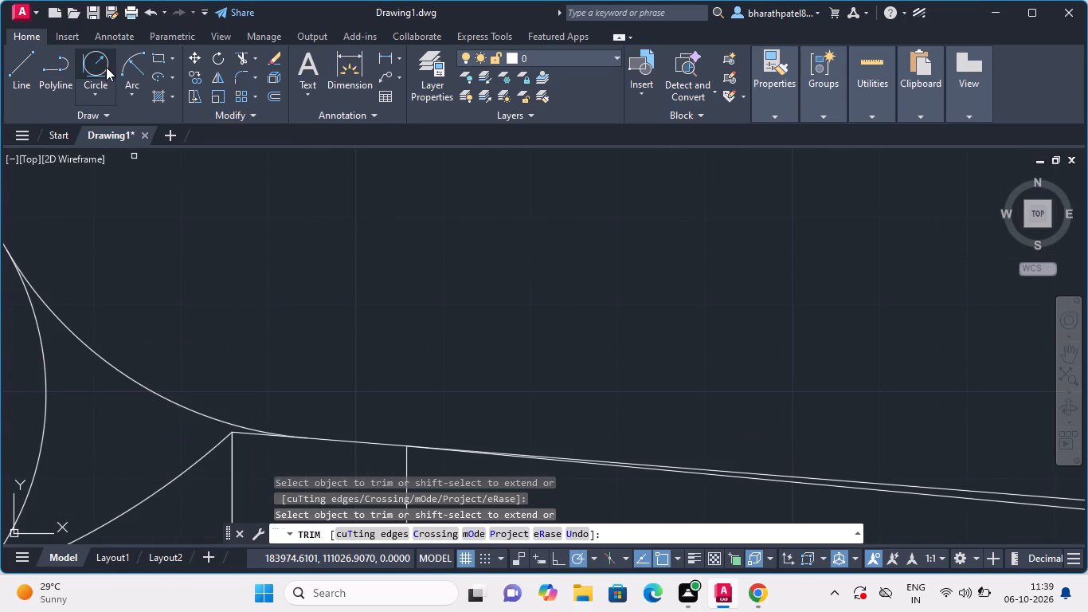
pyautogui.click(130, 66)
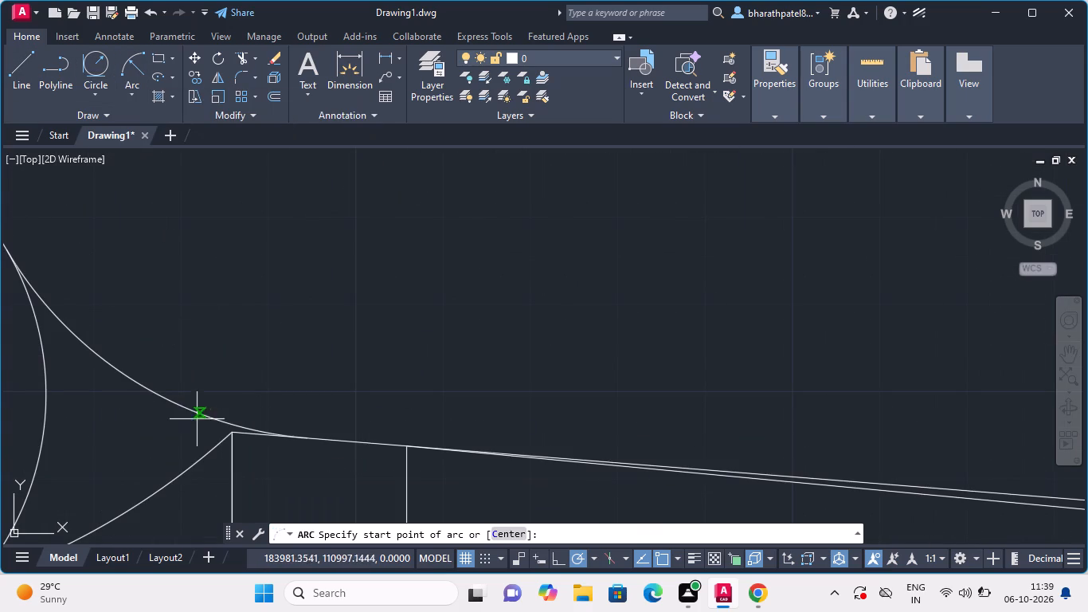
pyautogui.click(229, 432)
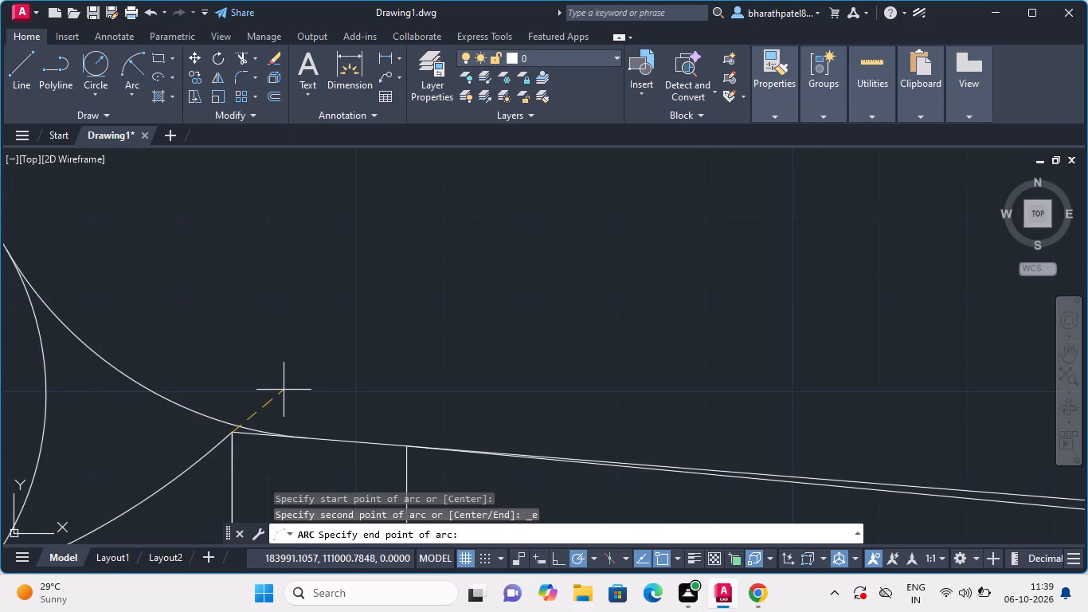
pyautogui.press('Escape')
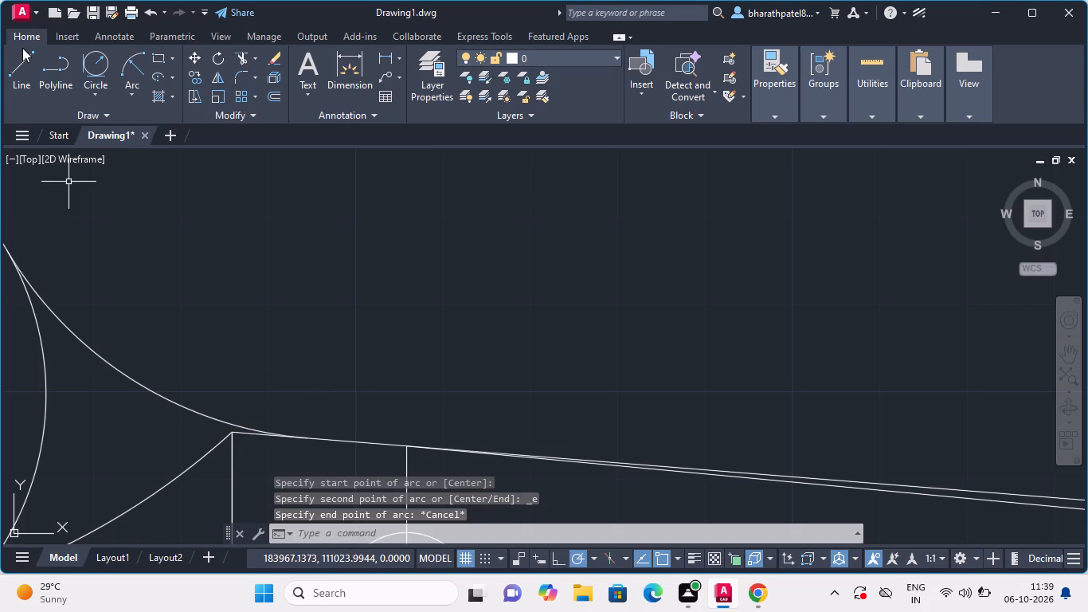
# Draw a short line from the arm's upper corner, continuing the radius 83 arc's direction across the radius 44 arc.
pyautogui.click(28, 73)
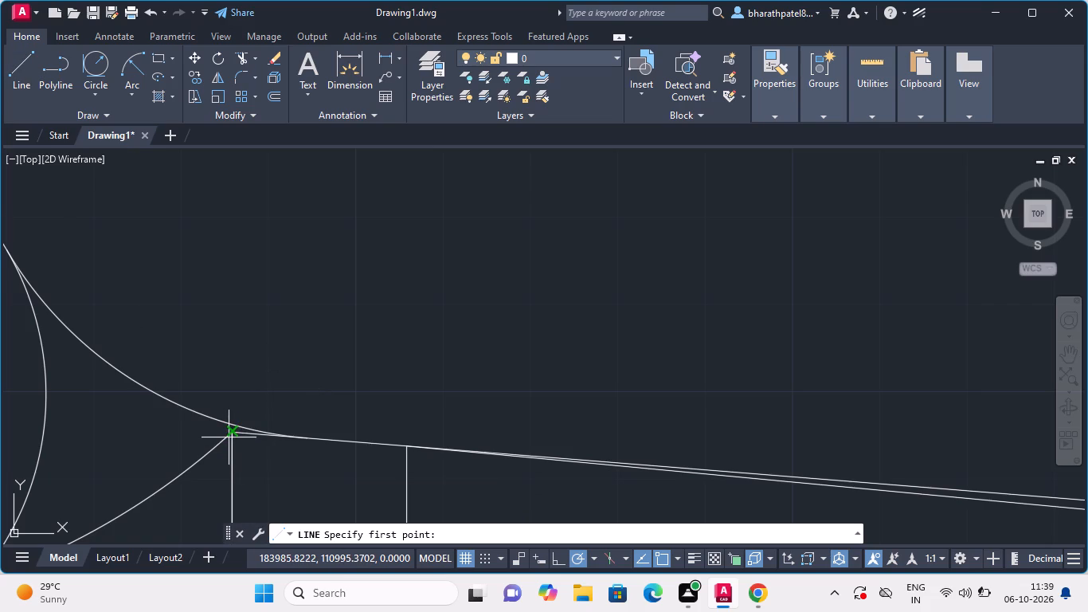
pyautogui.scroll(3, 236, 435)
pyautogui.click(205, 427)
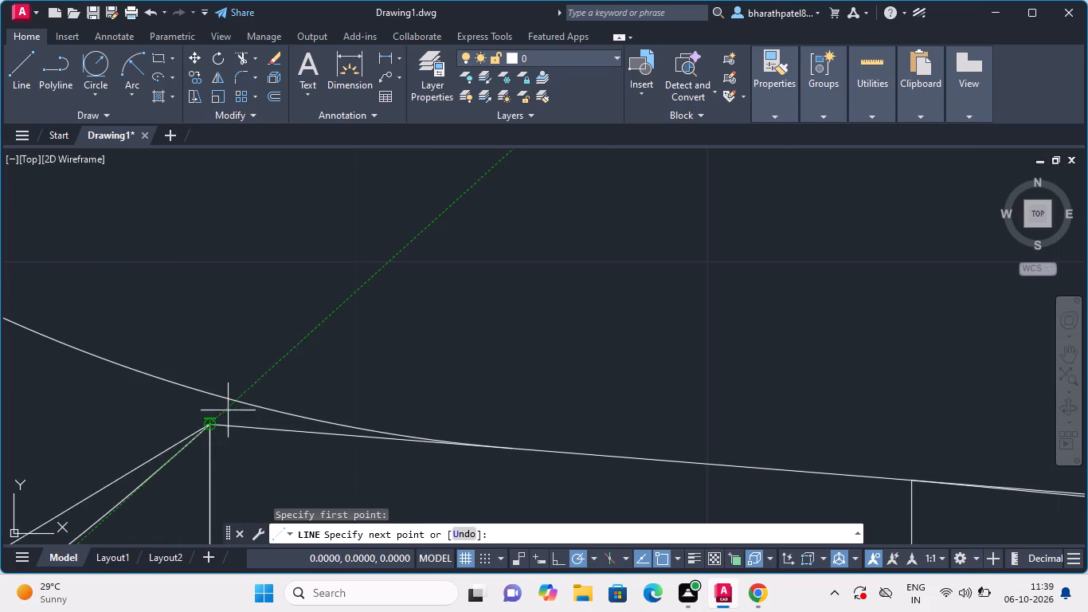
pyautogui.click(303, 344)
pyautogui.press('Escape')
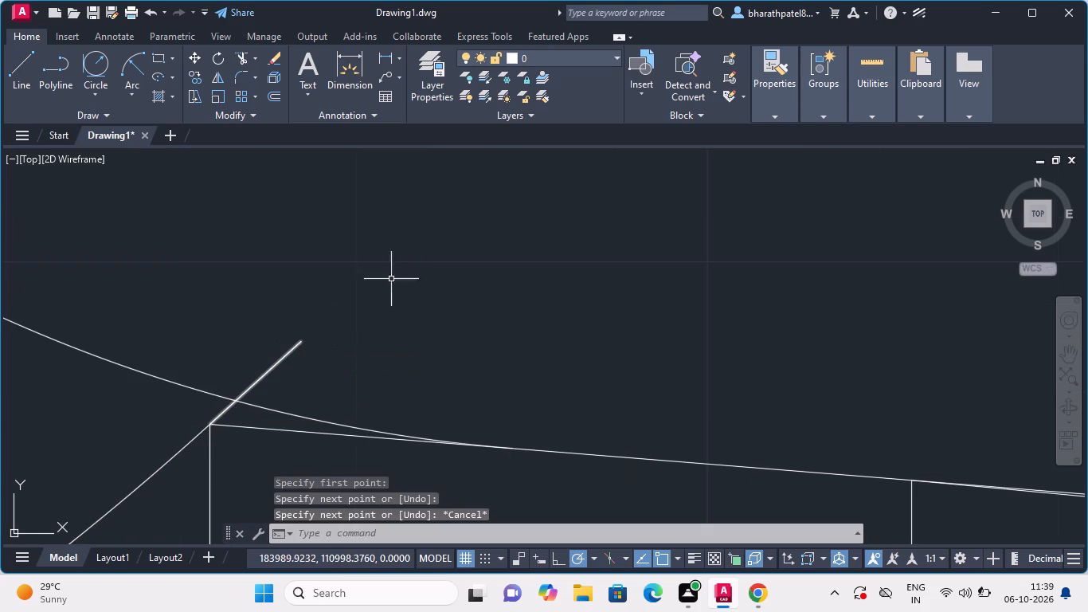
# Trim the short line's overhang beyond the radius 44 arc and the arm's sloped edge between the corner and that arc.
pyautogui.click(243, 49)
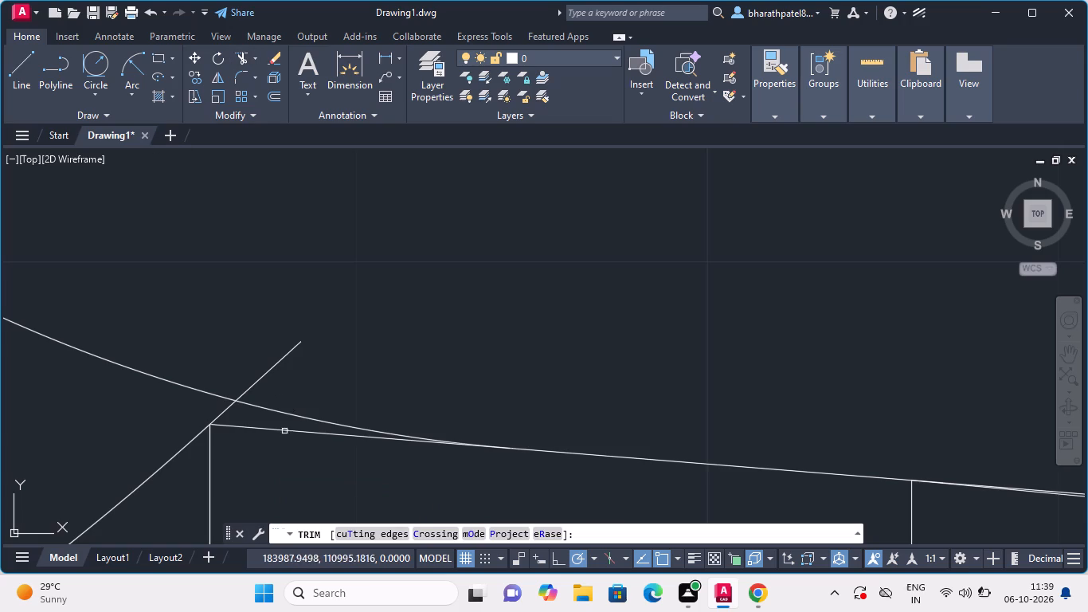
pyautogui.click(267, 375)
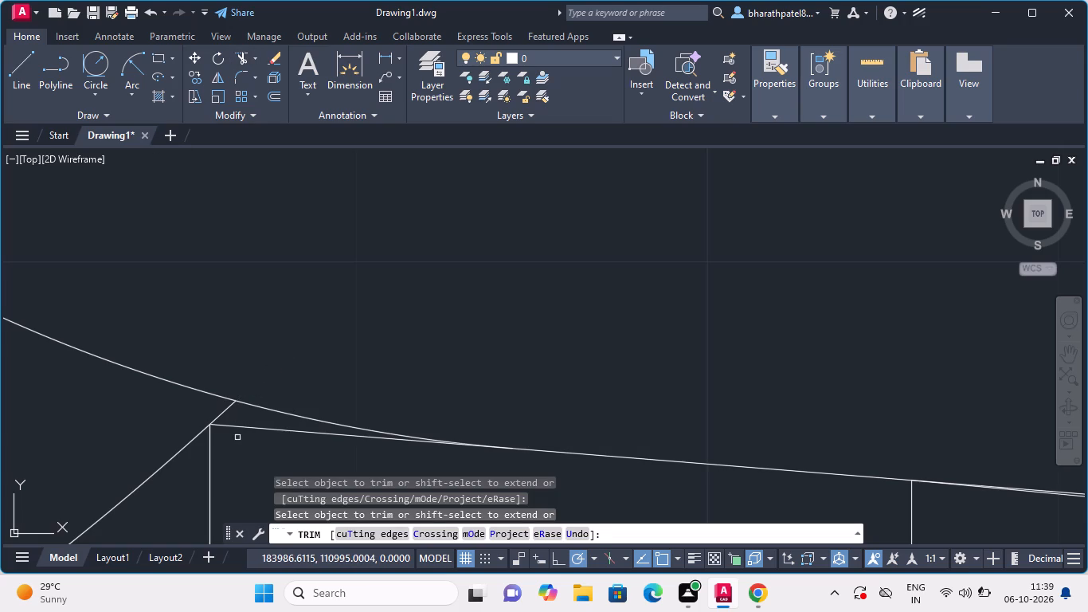
pyautogui.click(241, 428)
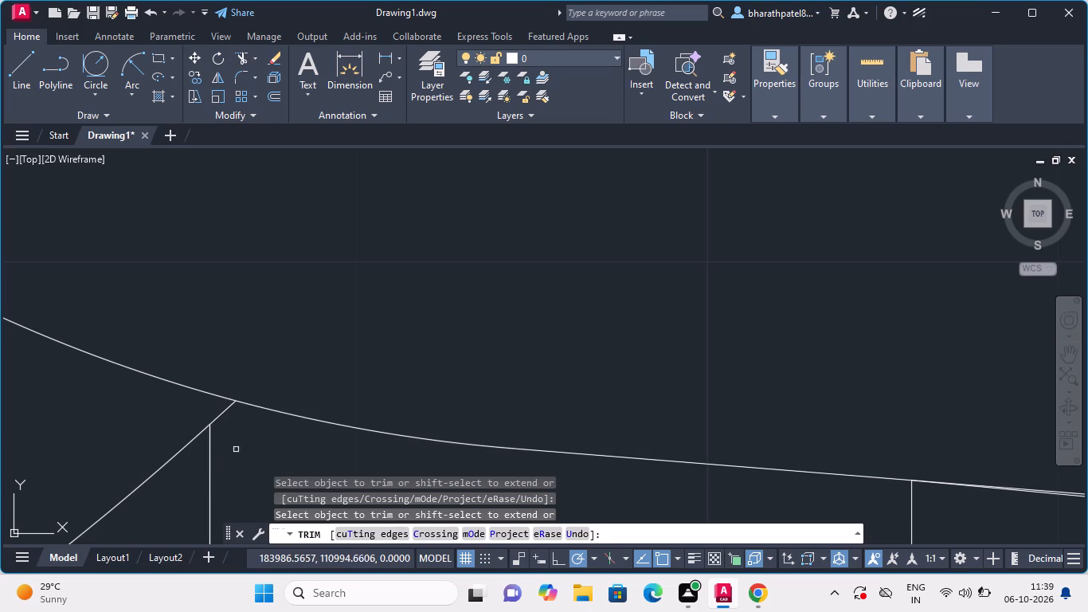
# Trim away the upper horizontal line's overhang beyond the radius 83 arc and the short vertical line at the same spot.
pyautogui.scroll(-10, 240, 446)
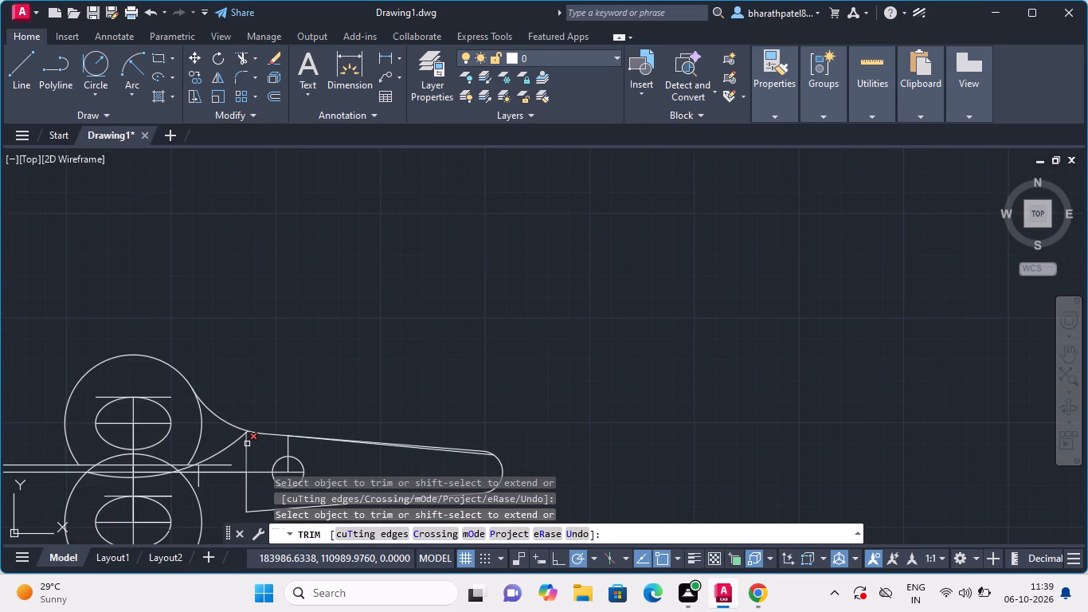
pyautogui.scroll(-2, 237, 460)
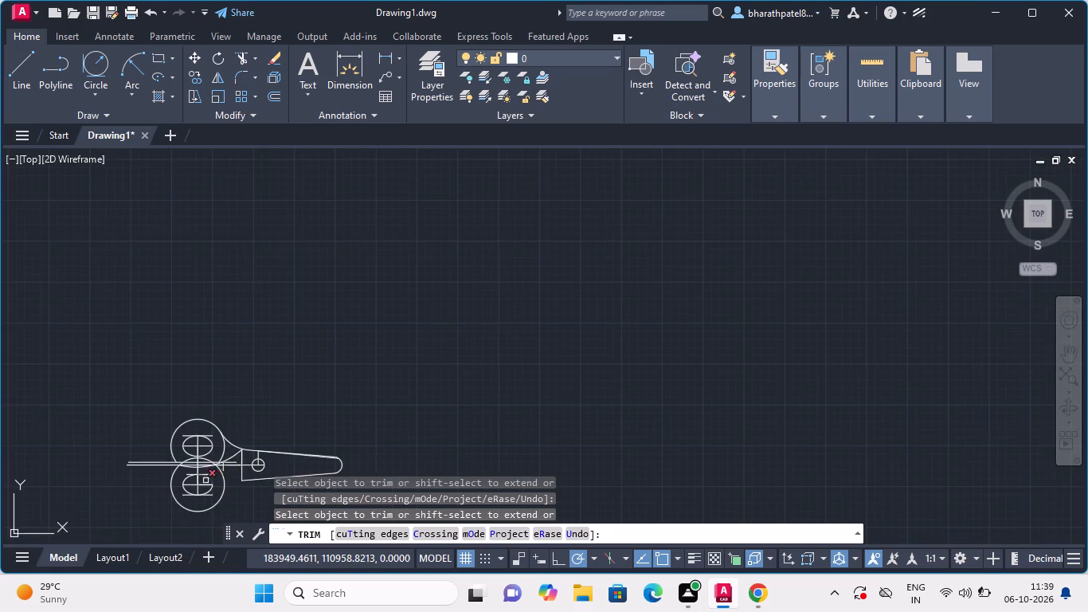
pyautogui.scroll(5, 205, 480)
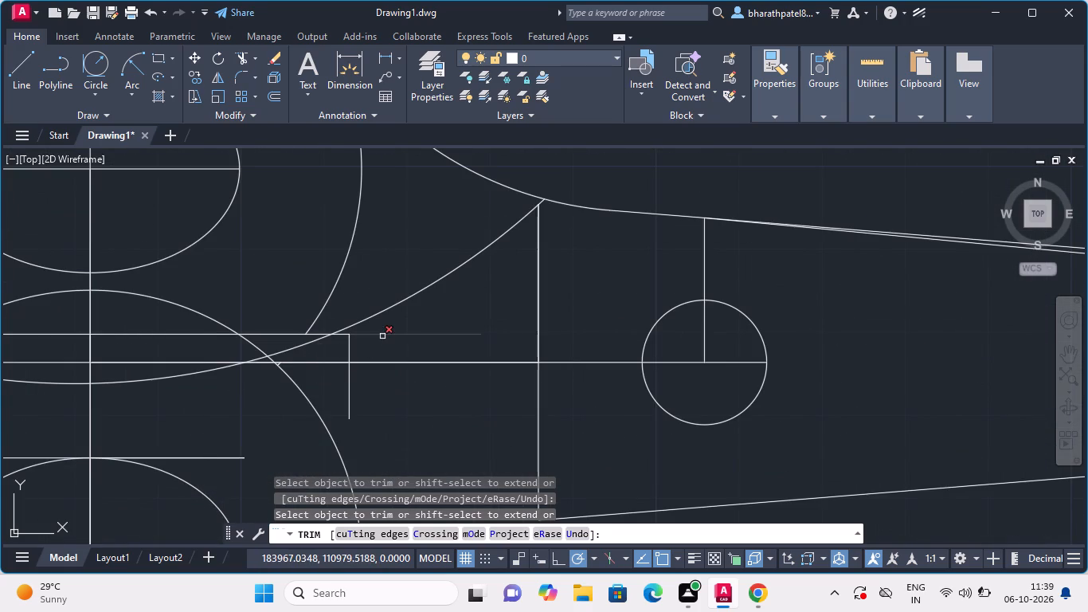
pyautogui.click(382, 336)
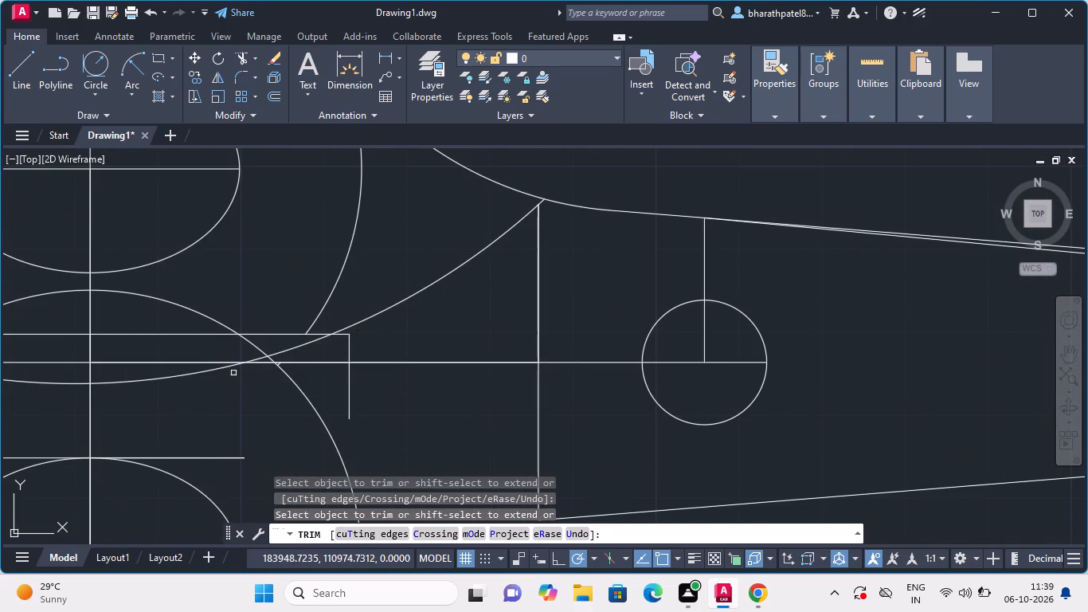
pyautogui.scroll(-2, 233, 388)
pyautogui.scroll(3, 115, 394)
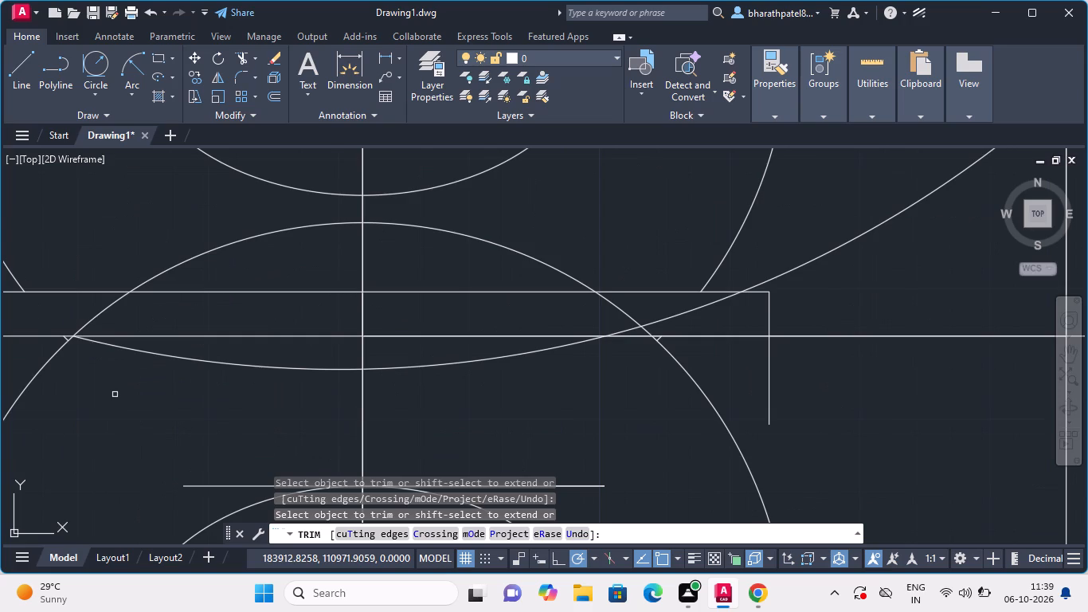
pyautogui.scroll(-1, 186, 346)
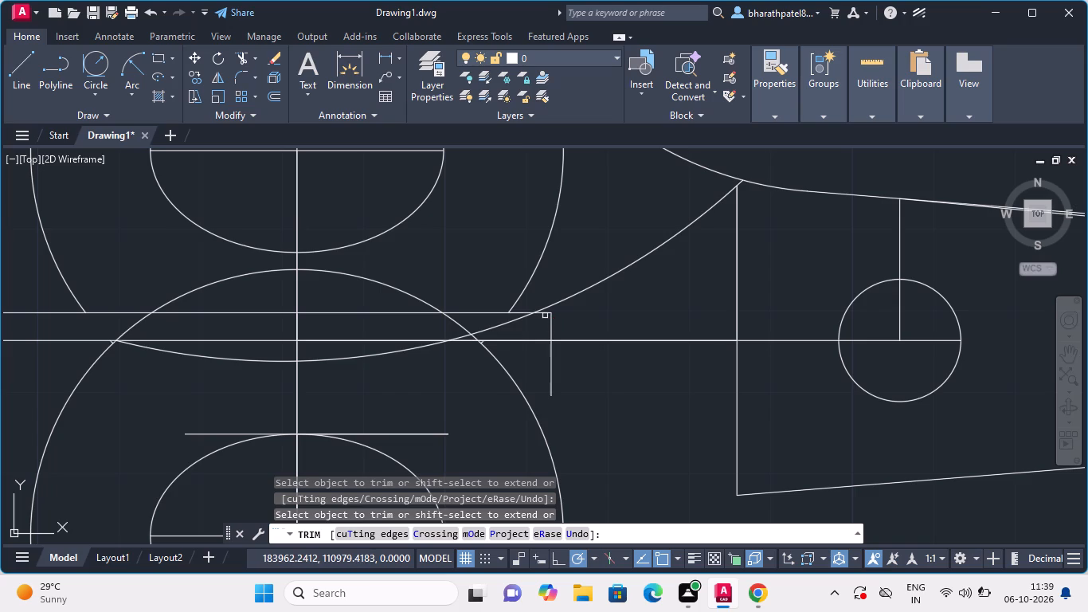
pyautogui.click(546, 314)
pyautogui.click(556, 320)
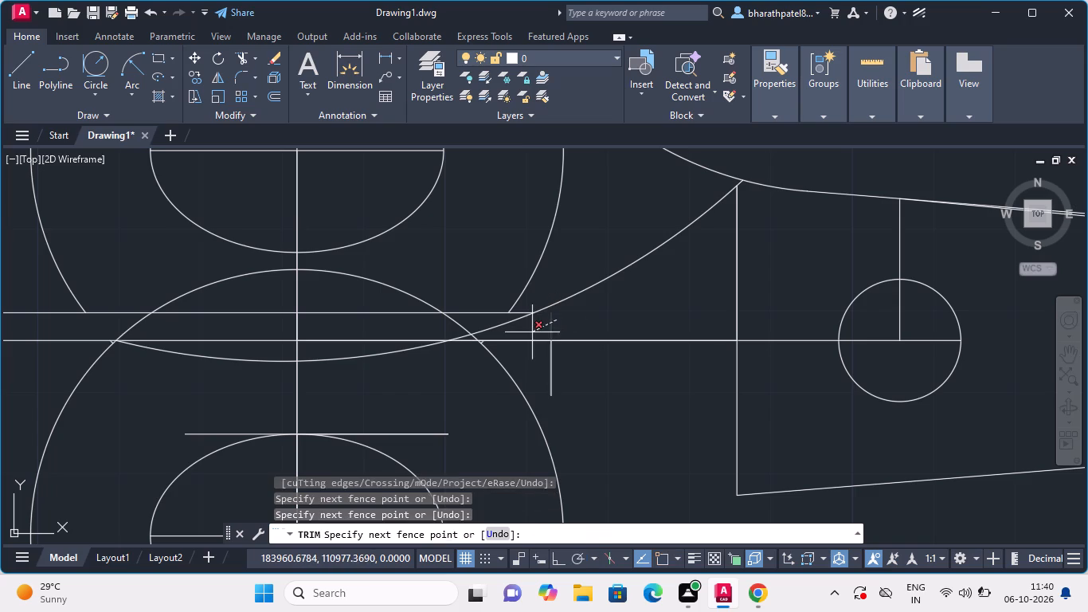
pyautogui.click(532, 332)
pyautogui.click(540, 360)
pyautogui.click(601, 359)
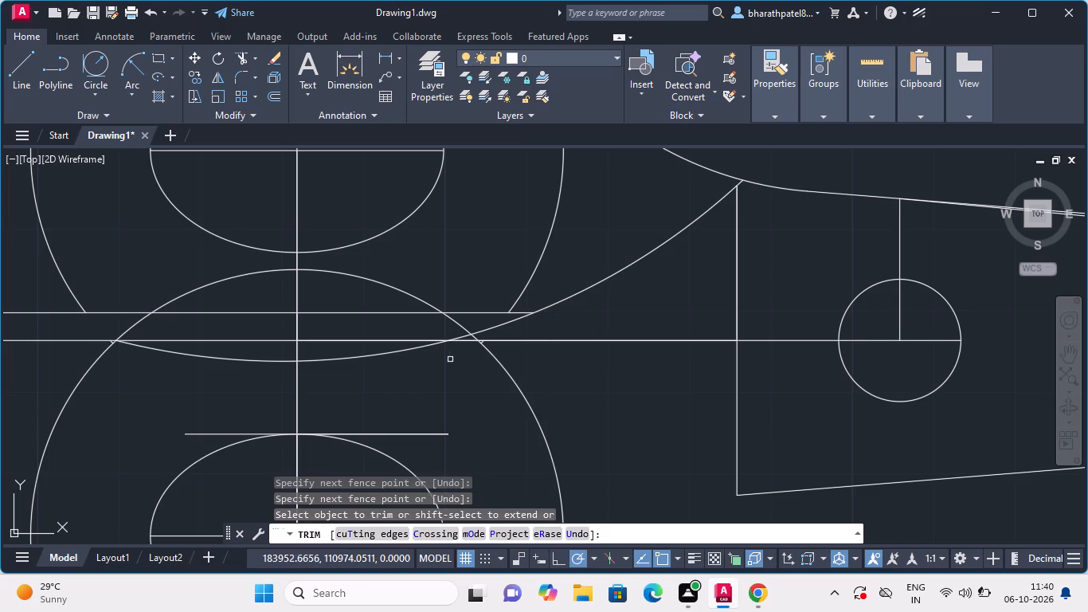
# Trim away the top of the lower large circle above the upper horizontal line, on both sides of the vertical centerline.
pyautogui.scroll(-3, 454, 317)
pyautogui.scroll(4, 382, 319)
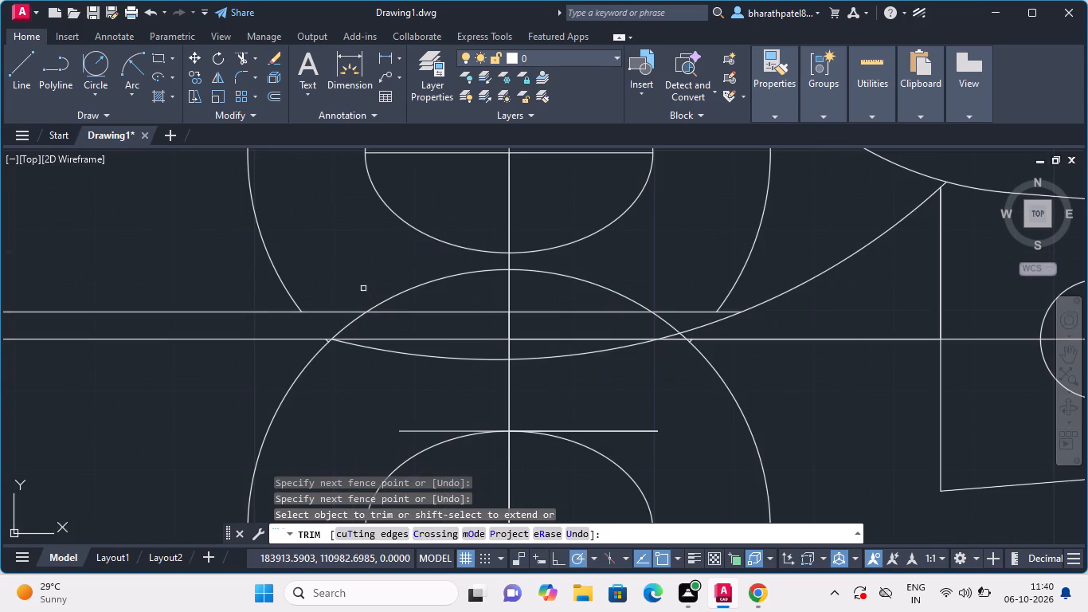
pyautogui.click(363, 277)
pyautogui.click(449, 293)
pyautogui.click(621, 253)
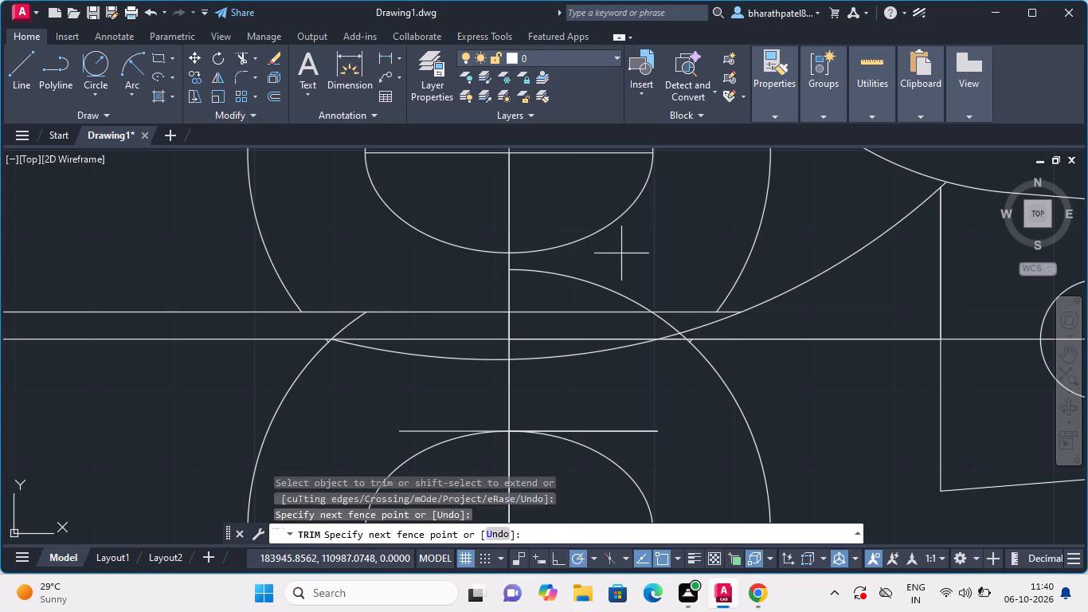
pyautogui.click(531, 284)
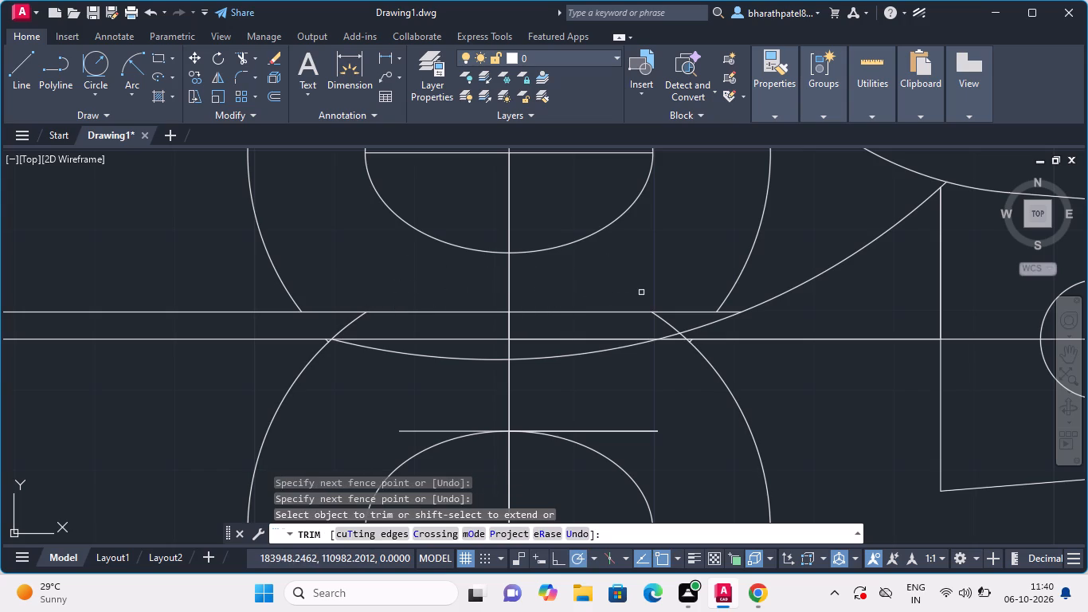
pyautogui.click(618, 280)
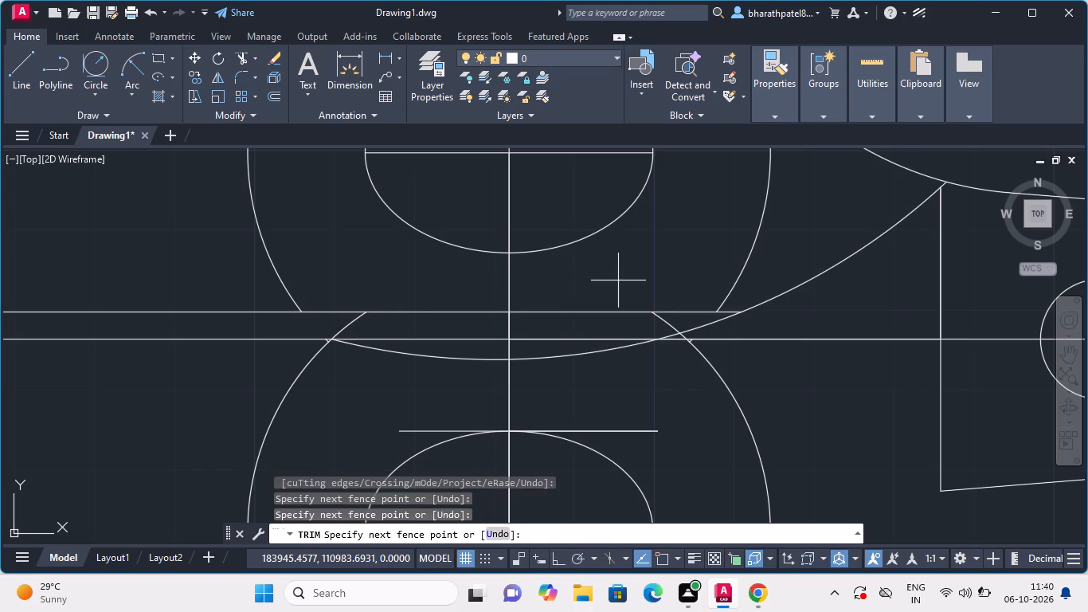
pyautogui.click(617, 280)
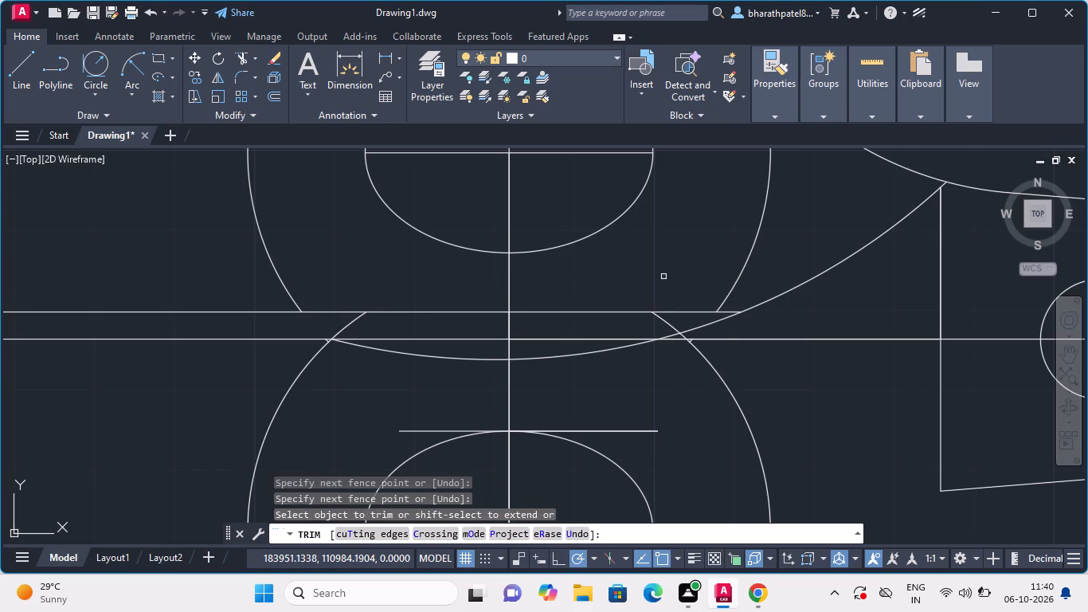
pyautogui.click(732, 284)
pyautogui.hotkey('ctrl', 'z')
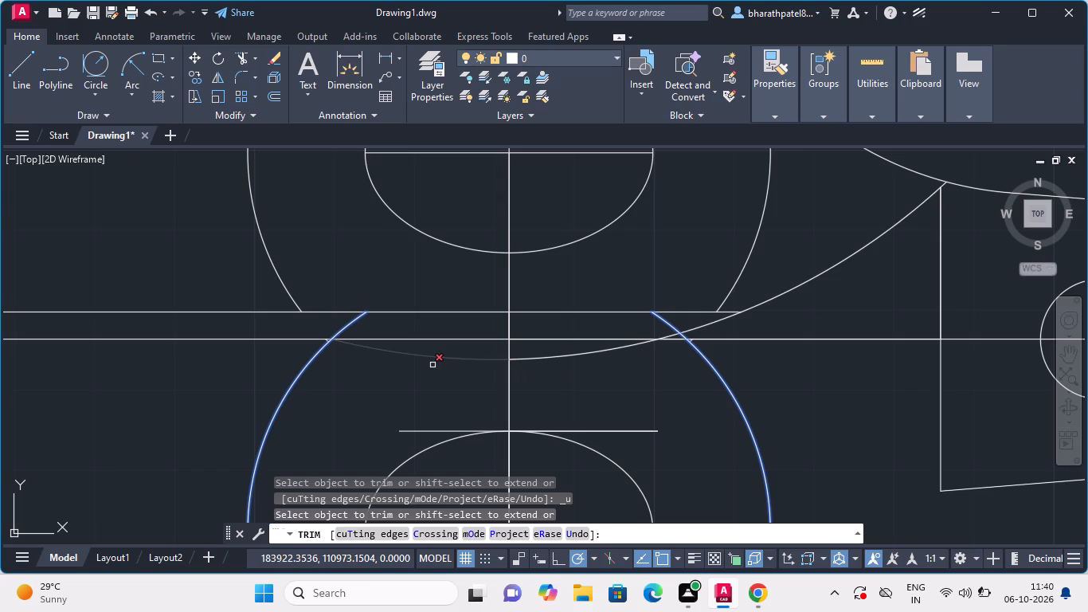
# Trim away the lower horizontal line between its two crossings with the radius 83 arc, on both sides of the vertical centerline.
pyautogui.click(421, 336)
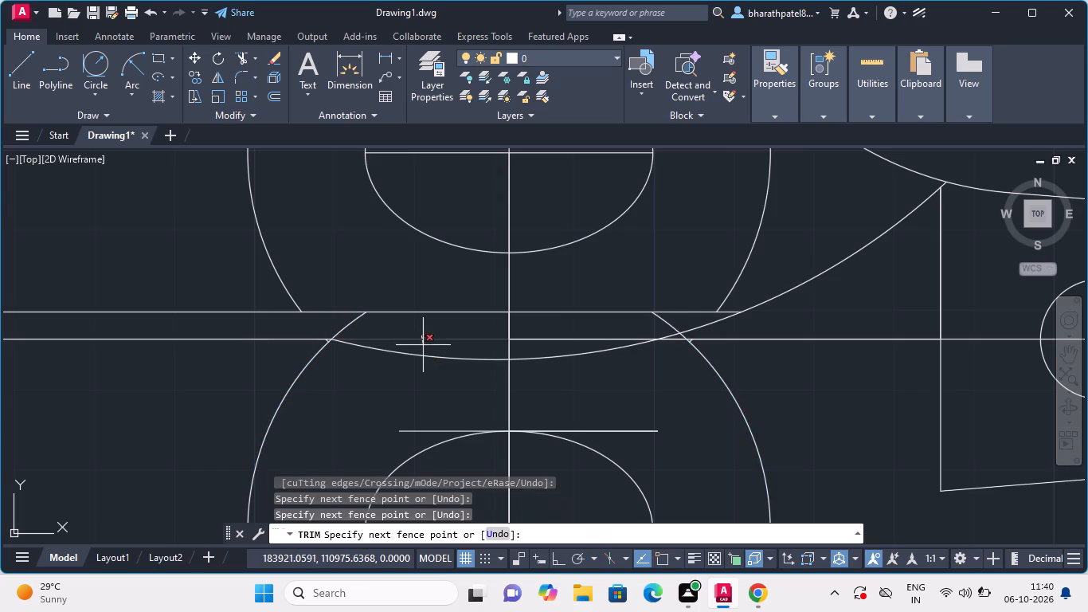
pyautogui.click(423, 345)
pyautogui.click(546, 325)
pyautogui.click(546, 342)
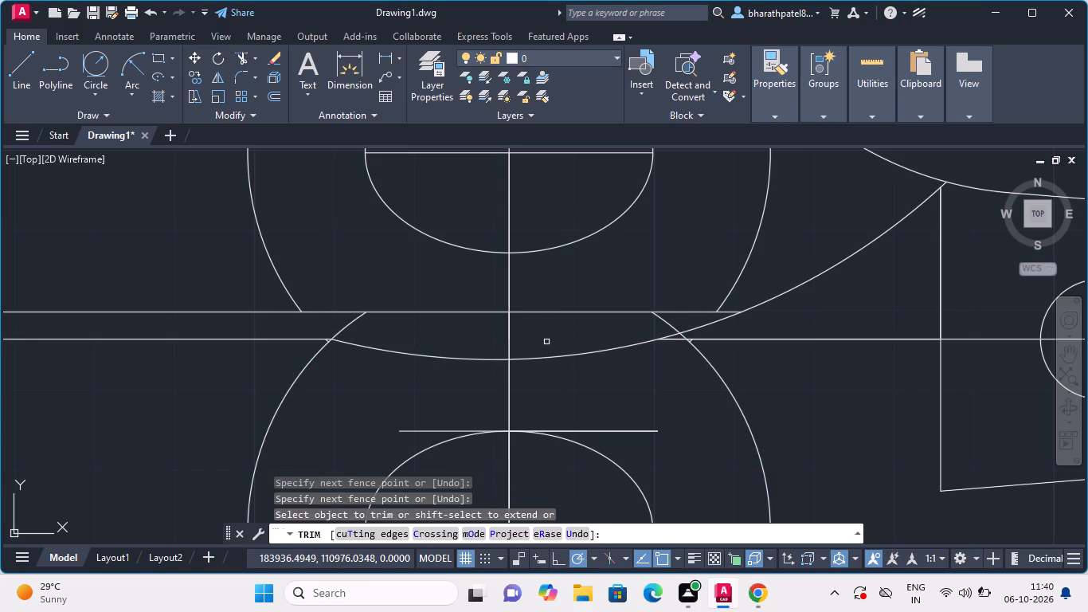
# Trim the left-side overhangs: the lower circle above the radius 83 arc, both horizontal lines beyond the circles, and the short diagonal line.
pyautogui.click(358, 334)
pyautogui.click(316, 330)
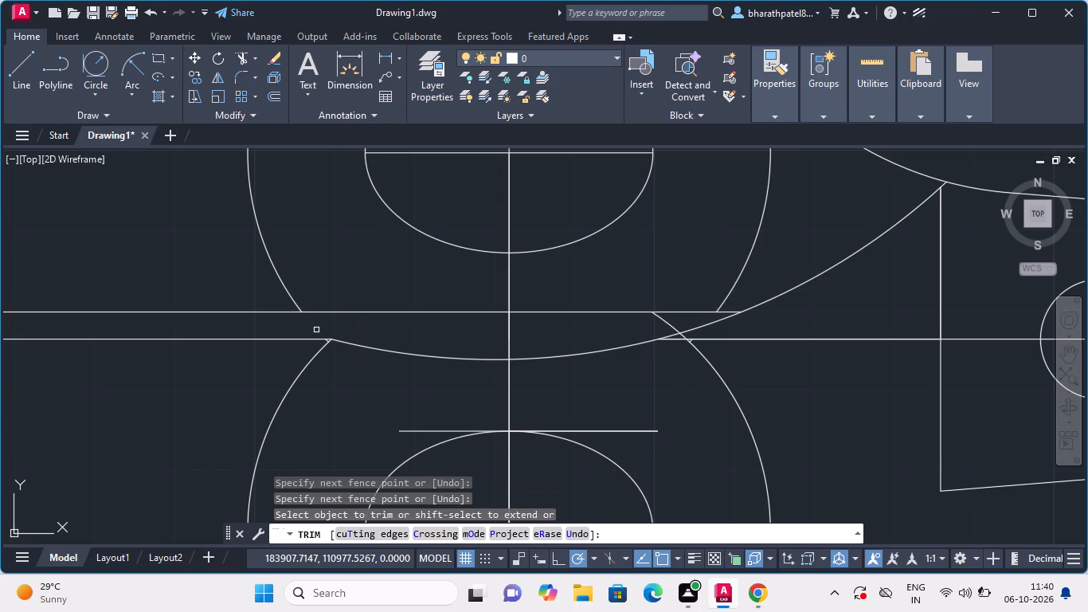
pyautogui.click(263, 312)
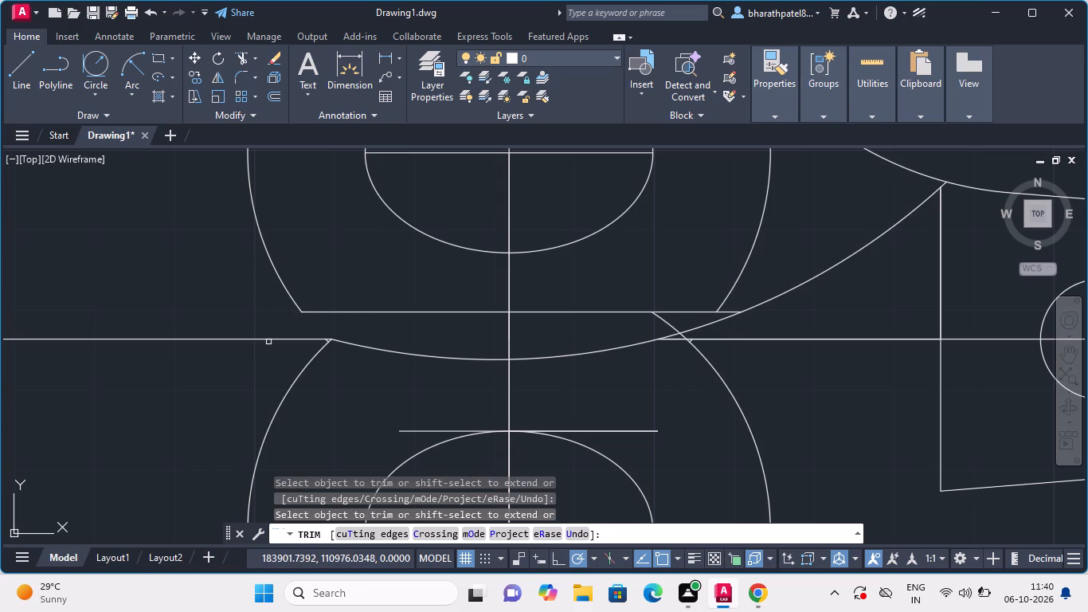
pyautogui.scroll(5, 301, 342)
pyautogui.click(436, 300)
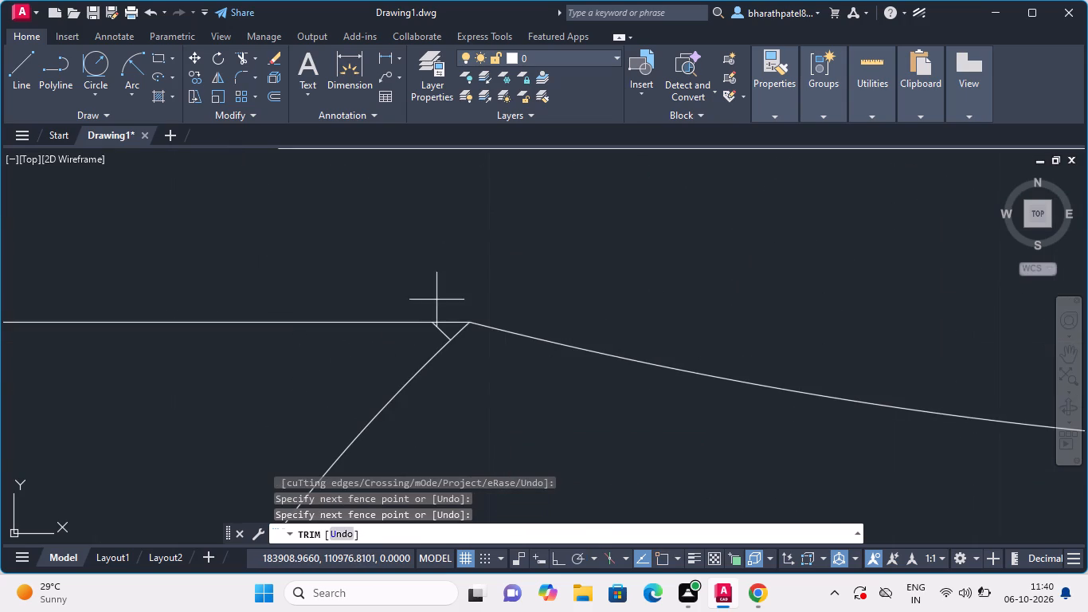
pyautogui.click(436, 338)
pyautogui.click(428, 324)
pyautogui.scroll(-4, 321, 324)
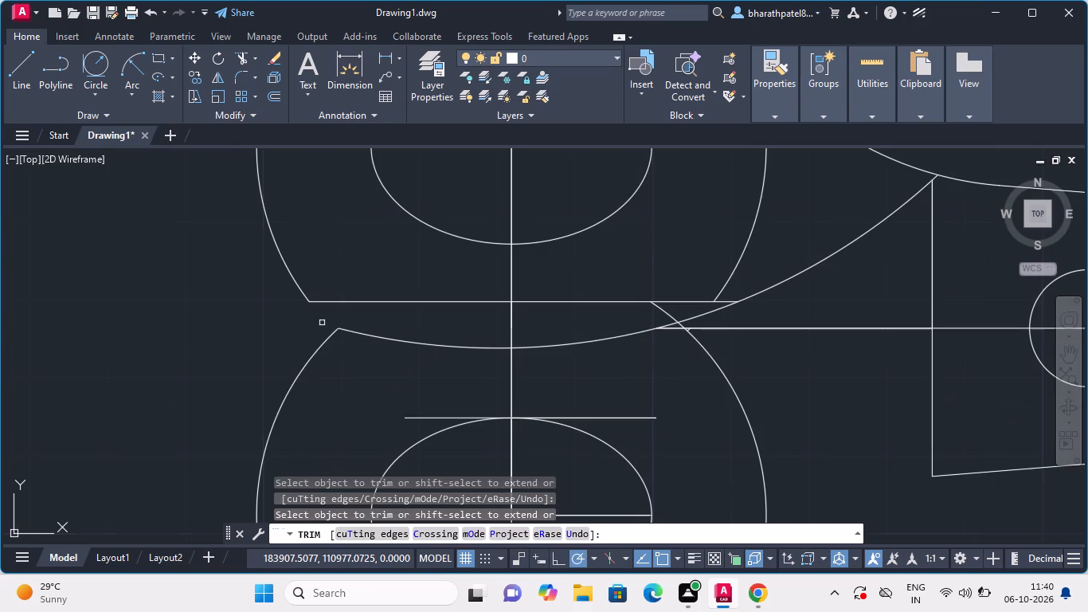
pyautogui.scroll(-2, 312, 329)
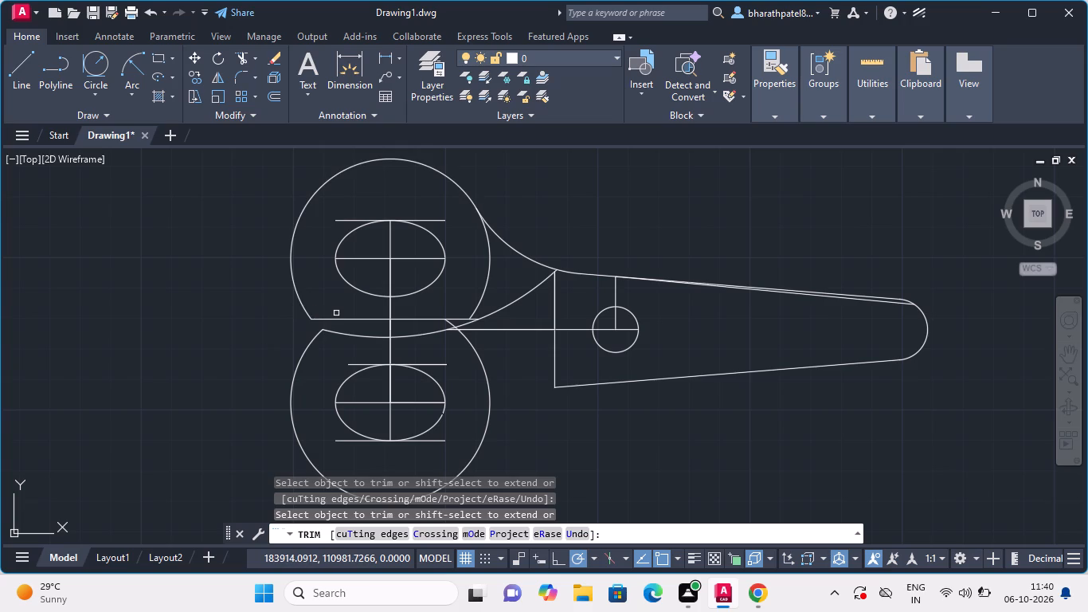
# Trim away the upper large circle's right-hand portion between the radius 44 arc and the upper horizontal line.
pyautogui.scroll(2, 487, 319)
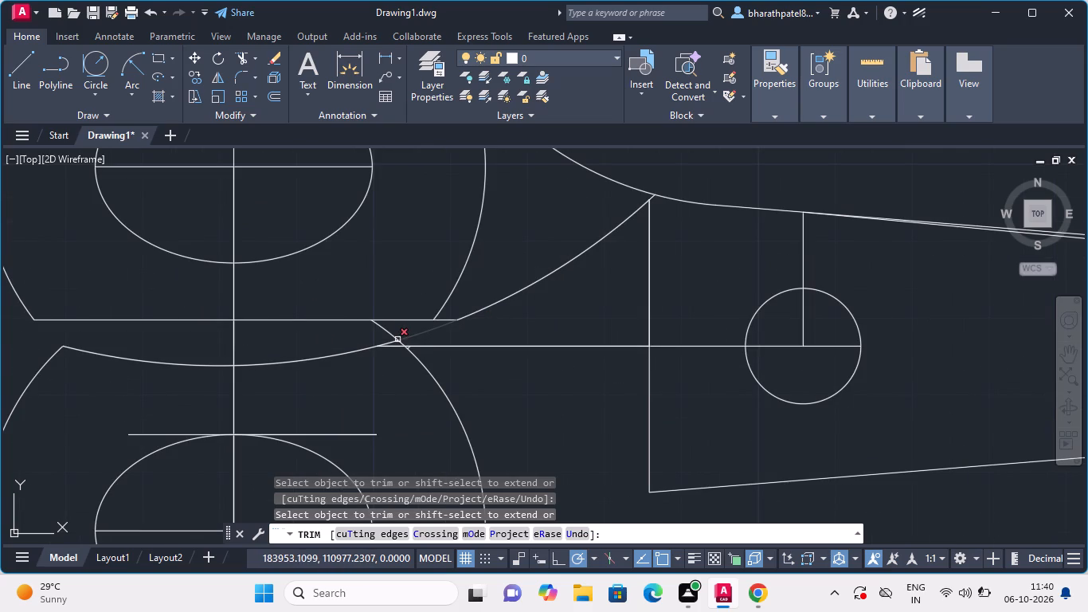
pyautogui.scroll(-5, 454, 299)
pyautogui.scroll(3, 460, 302)
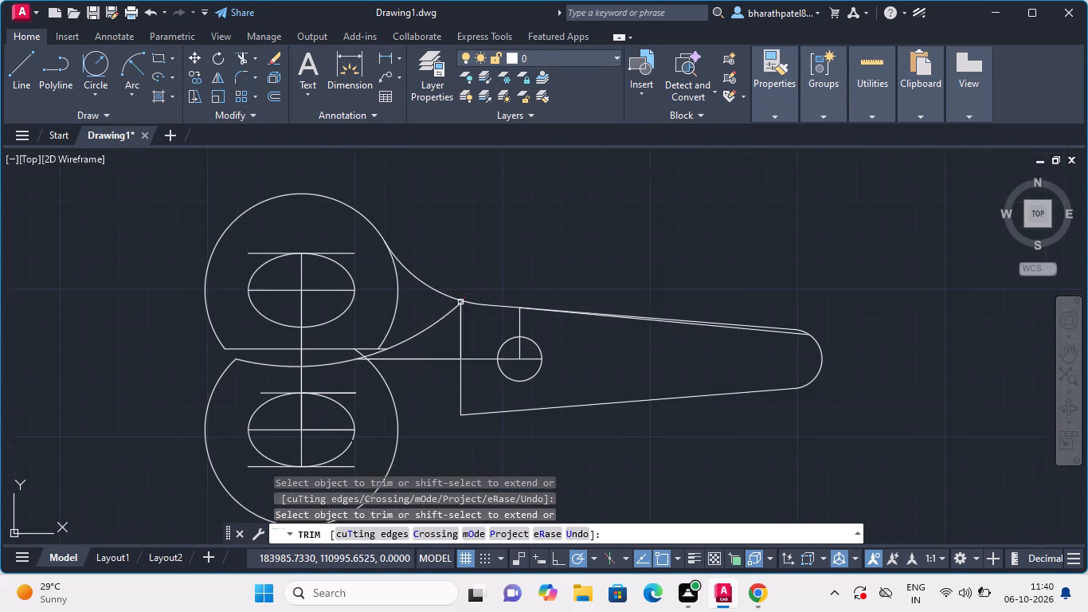
pyautogui.click(395, 314)
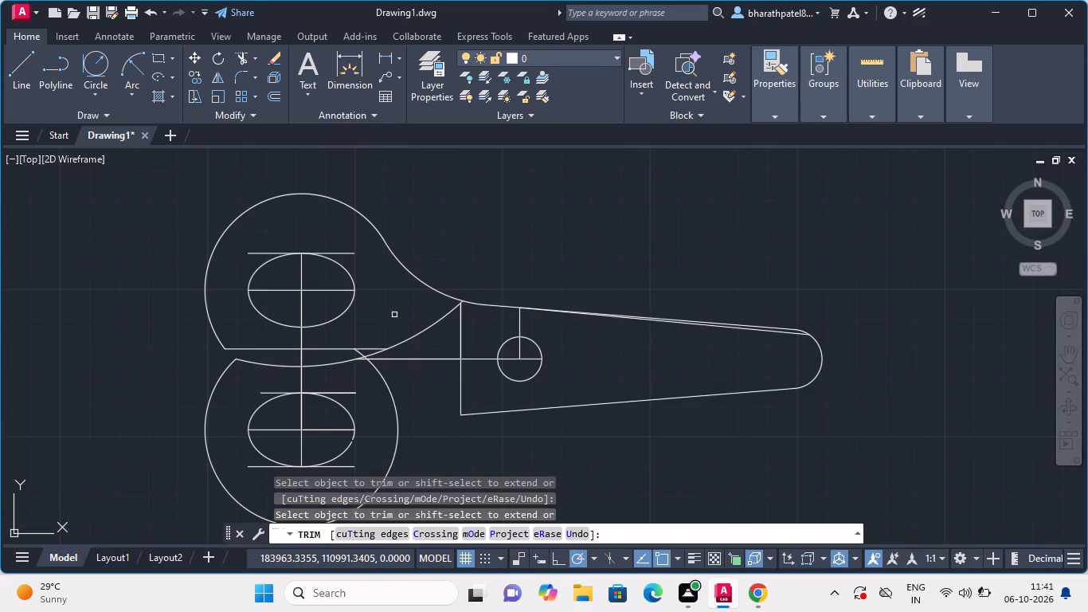
# Trim the lower large circle's right-hand overhang above the radius 83 arc and the short diagonal line beside it.
pyautogui.scroll(5, 352, 361)
pyautogui.click(421, 291)
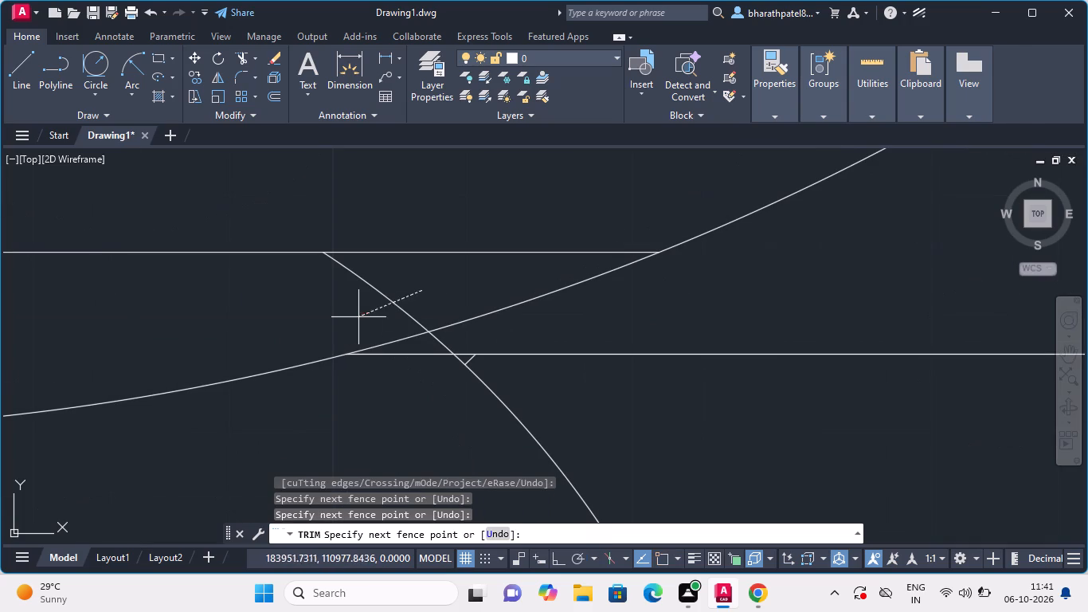
pyautogui.click(358, 317)
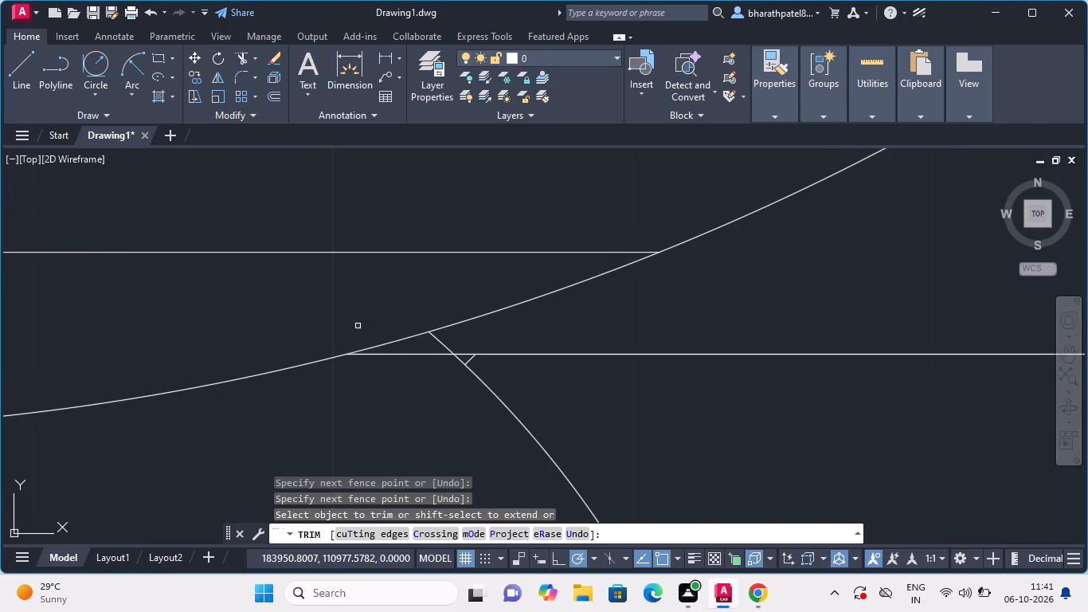
pyautogui.scroll(-2, 358, 331)
pyautogui.scroll(4, 407, 353)
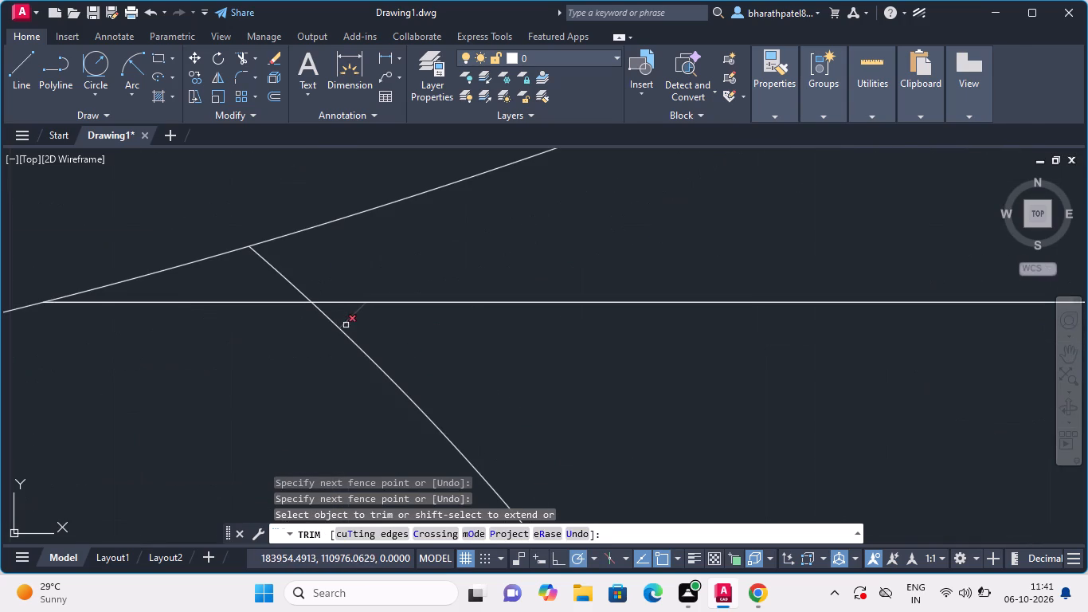
pyautogui.click(343, 317)
pyautogui.click(362, 327)
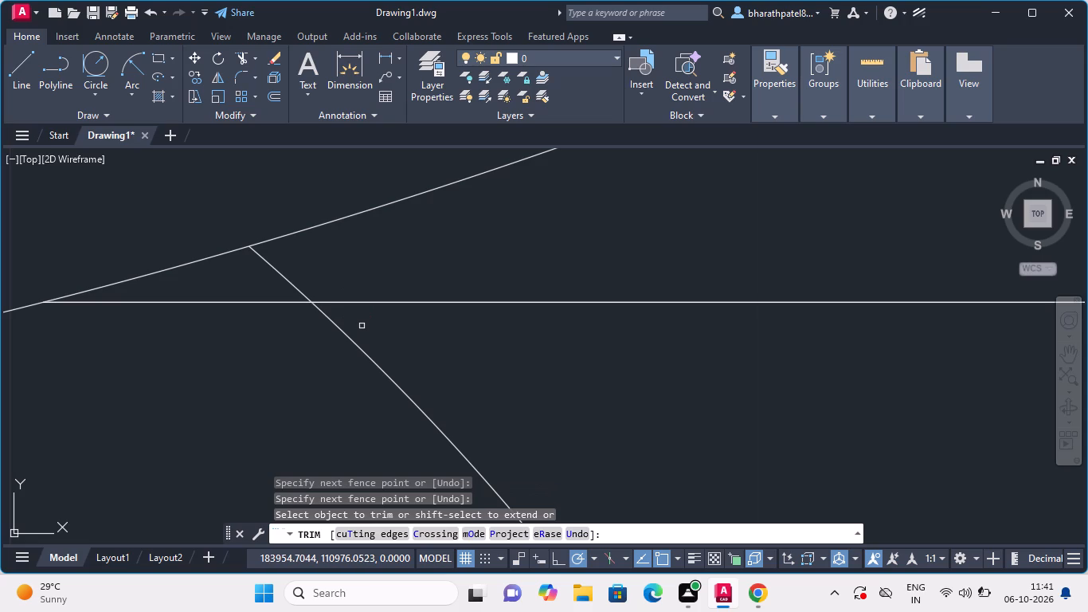
pyautogui.scroll(-4, 362, 326)
pyautogui.scroll(-3, 448, 324)
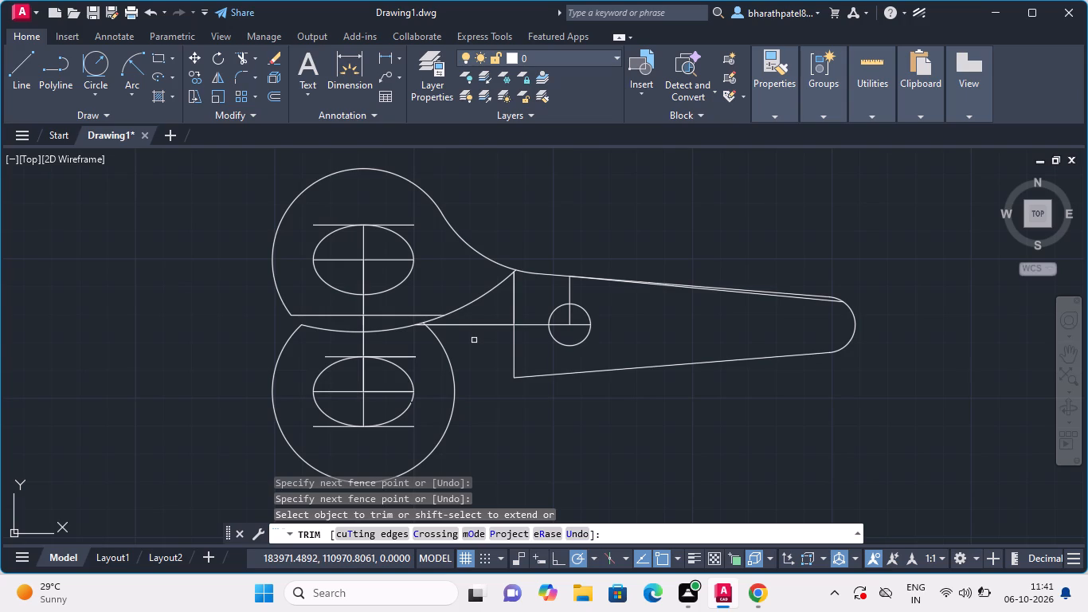
pyautogui.scroll(-2, 468, 343)
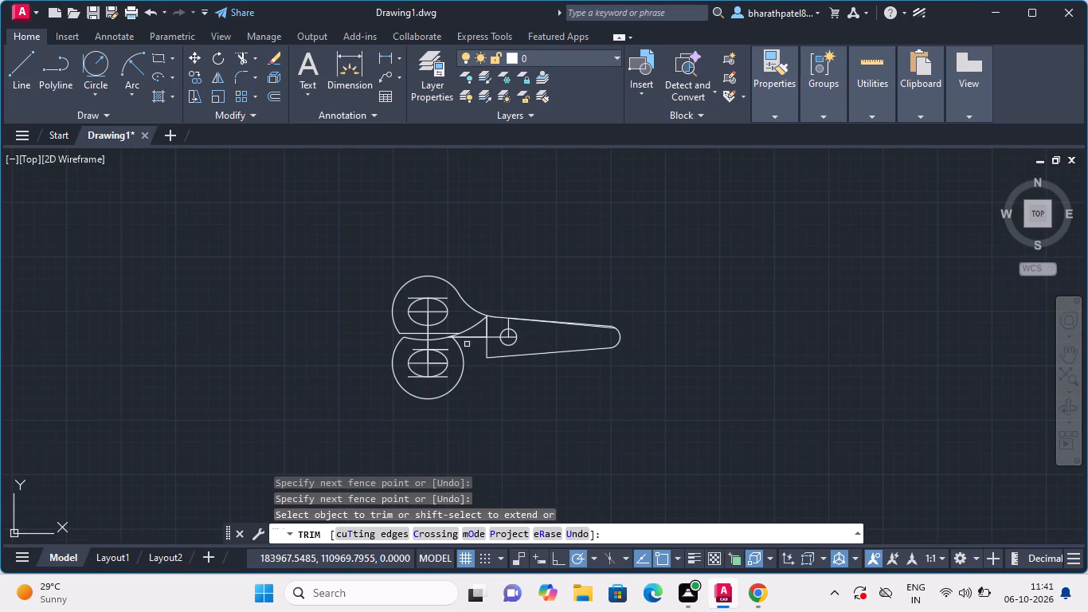
# Draw a radius 44 circle tangent to the lower large circle and the arm's lower sloped edge.
pyautogui.click(96, 66)
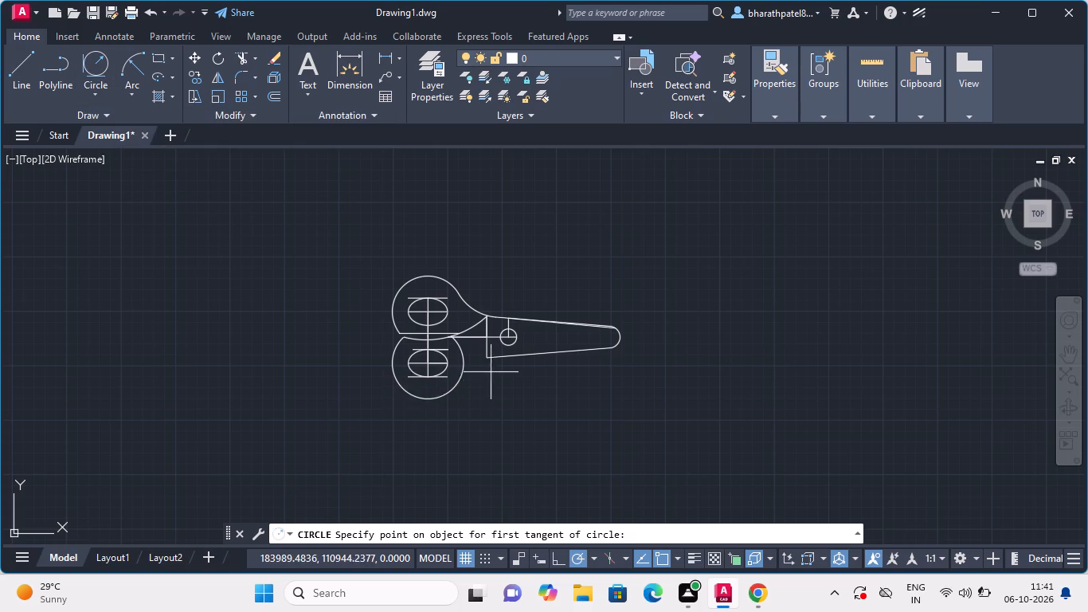
pyautogui.scroll(-1, 491, 372)
pyautogui.scroll(3, 499, 386)
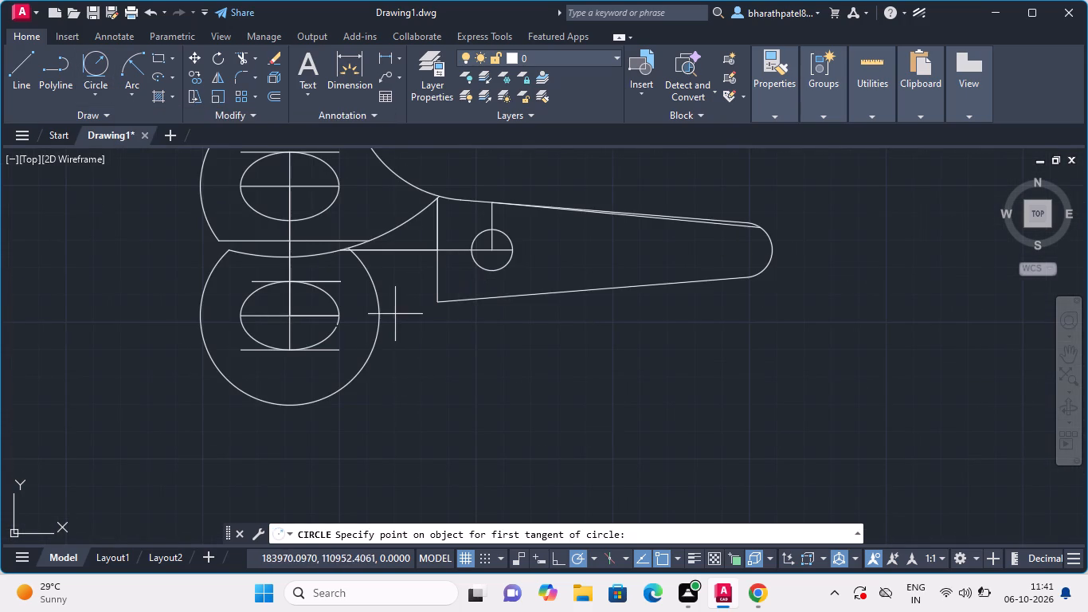
pyautogui.scroll(2, 395, 314)
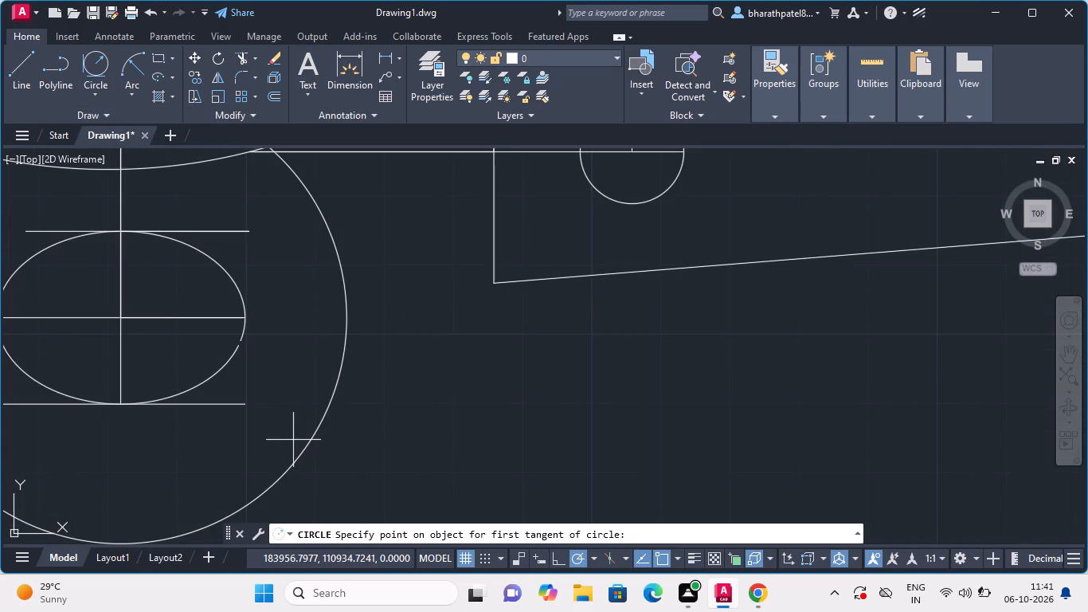
pyautogui.click(313, 436)
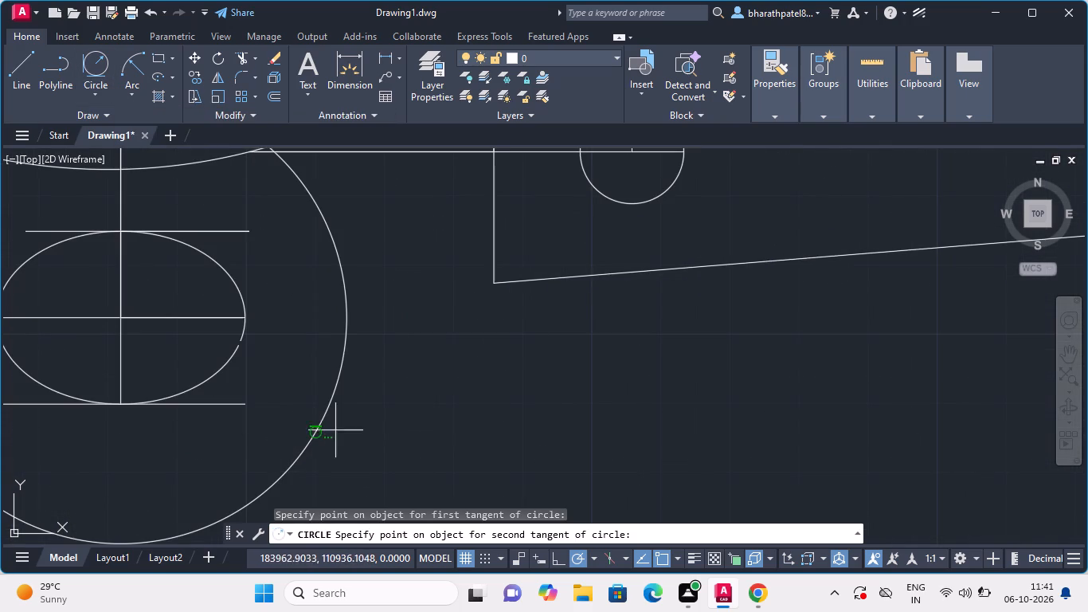
pyautogui.click(545, 279)
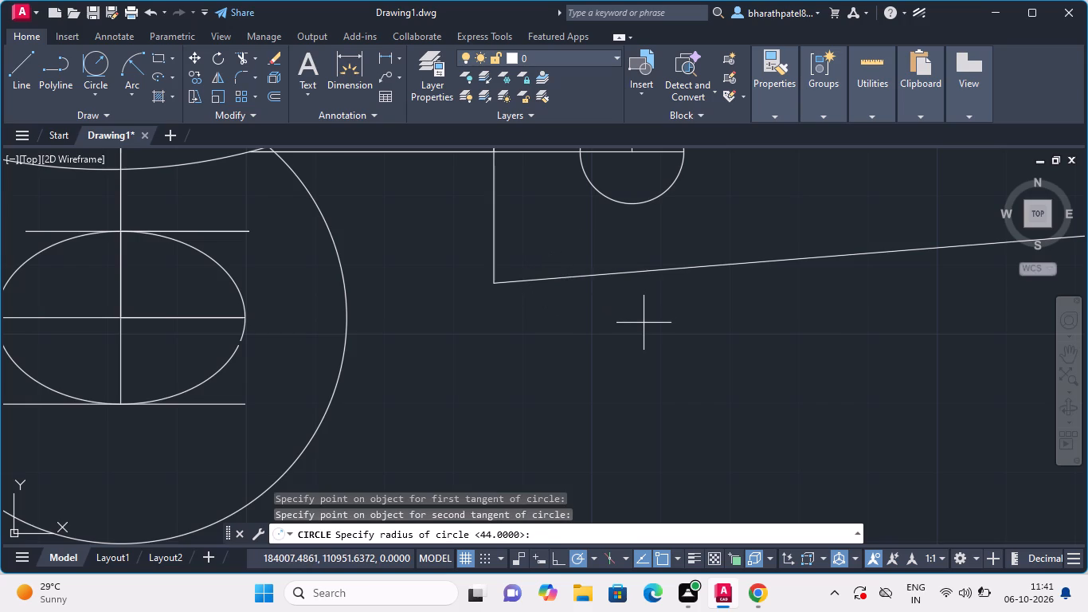
pyautogui.write('44')
pyautogui.press('Return')
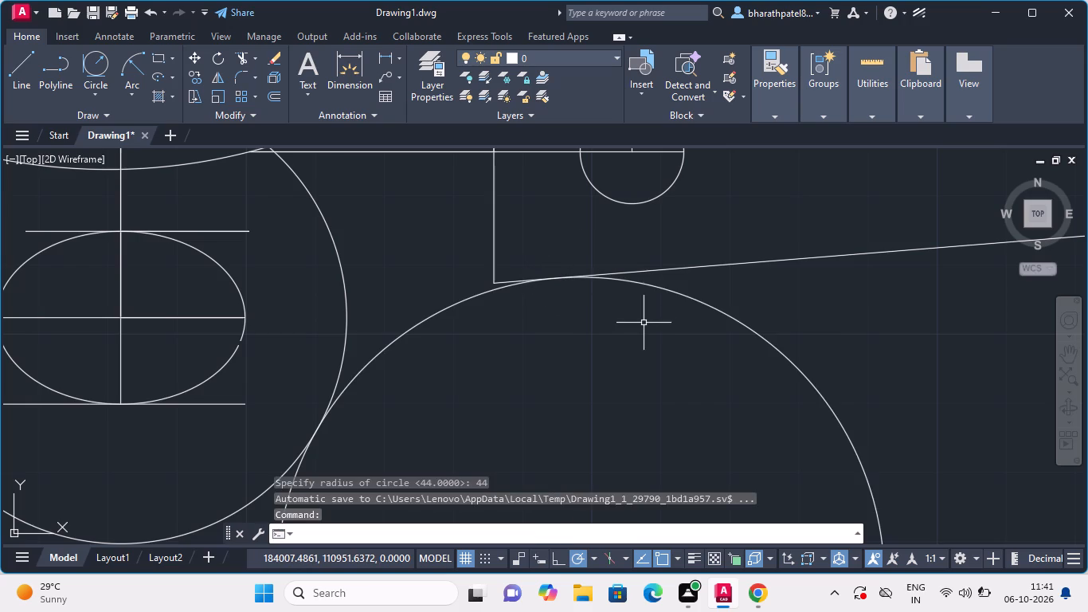
# Trim the new radius 44 circle to leave only the arc joining the lower large circle and the arm's lower edge.
pyautogui.scroll(-4, 635, 328)
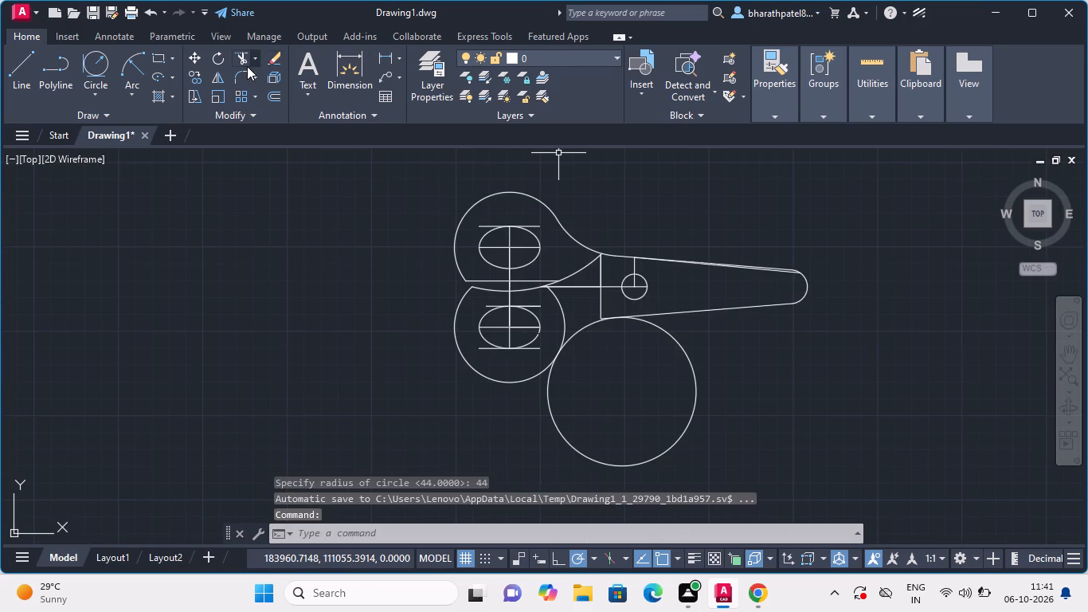
pyautogui.click(247, 57)
pyautogui.click(742, 343)
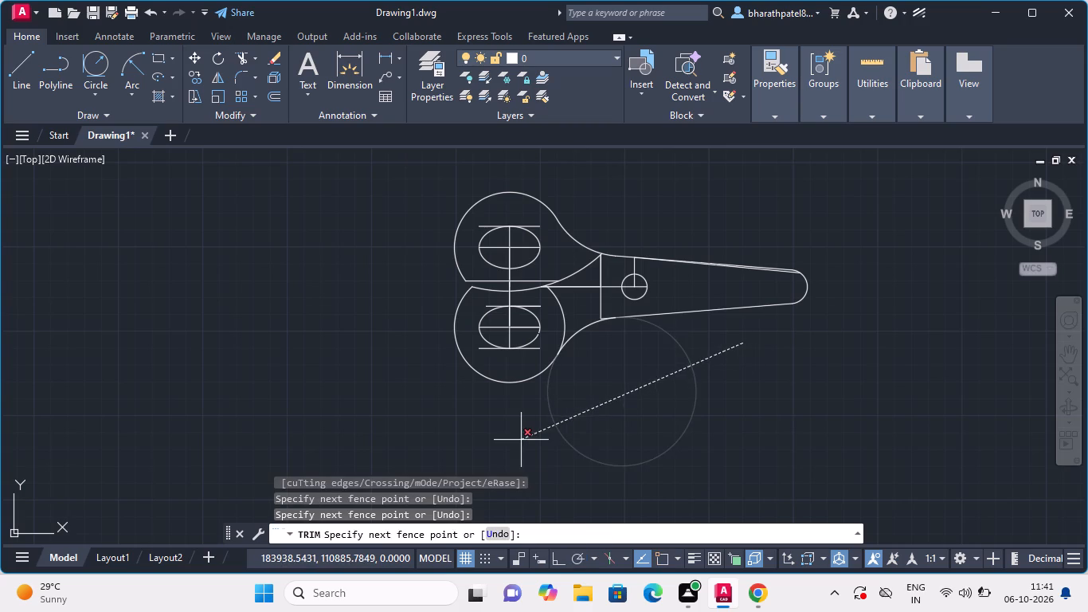
pyautogui.click(521, 440)
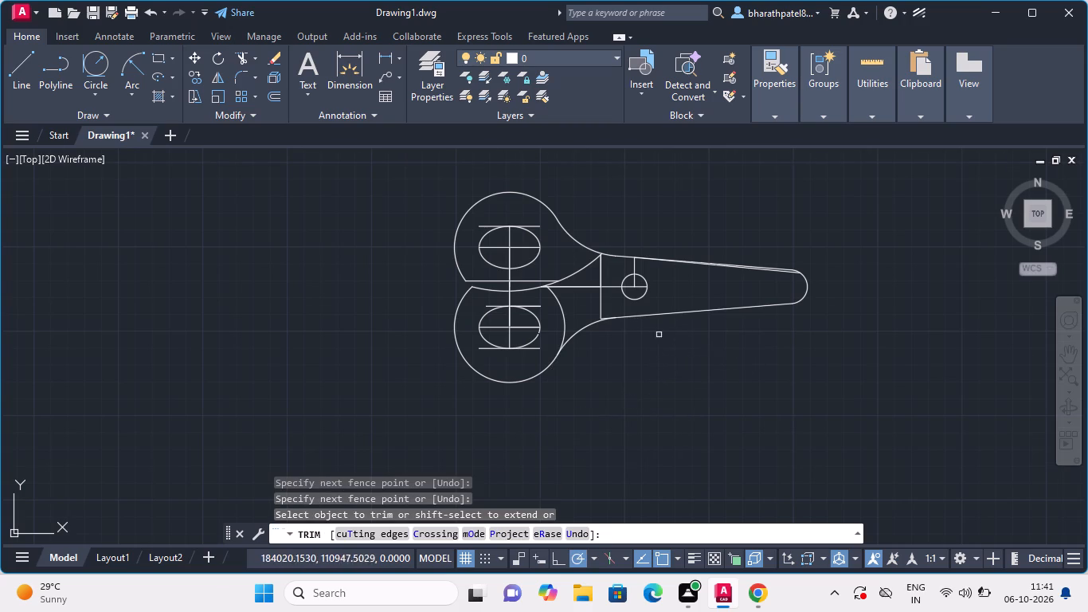
# Trim away the arm's lower sloped edge between its corner and the tangent point with the lower radius 44 arc.
pyautogui.scroll(3, 659, 335)
pyautogui.scroll(-2, 659, 335)
pyautogui.scroll(3, 558, 279)
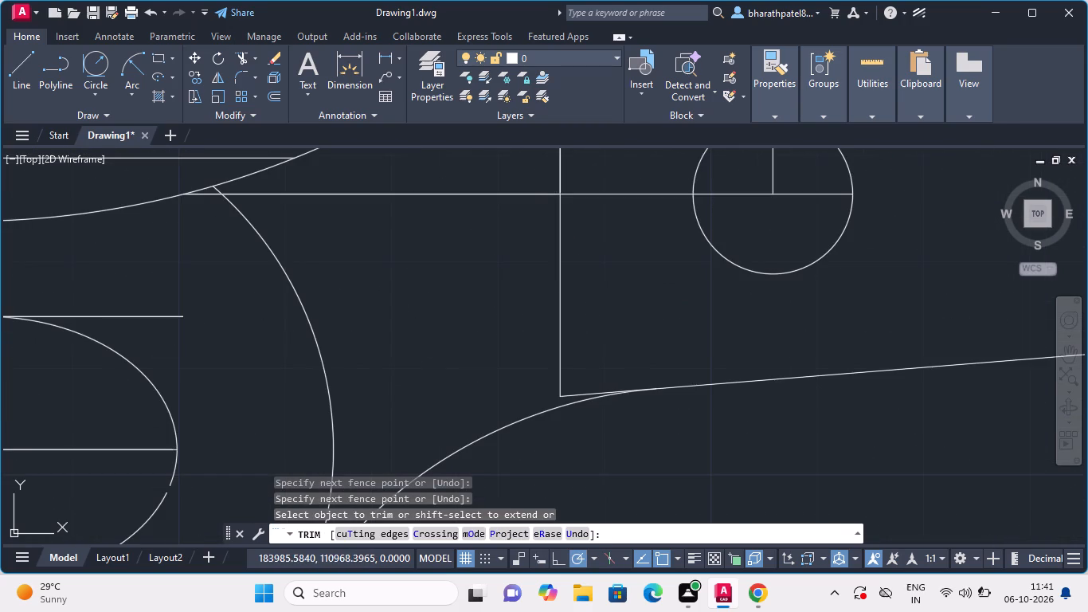
pyautogui.scroll(2, 589, 382)
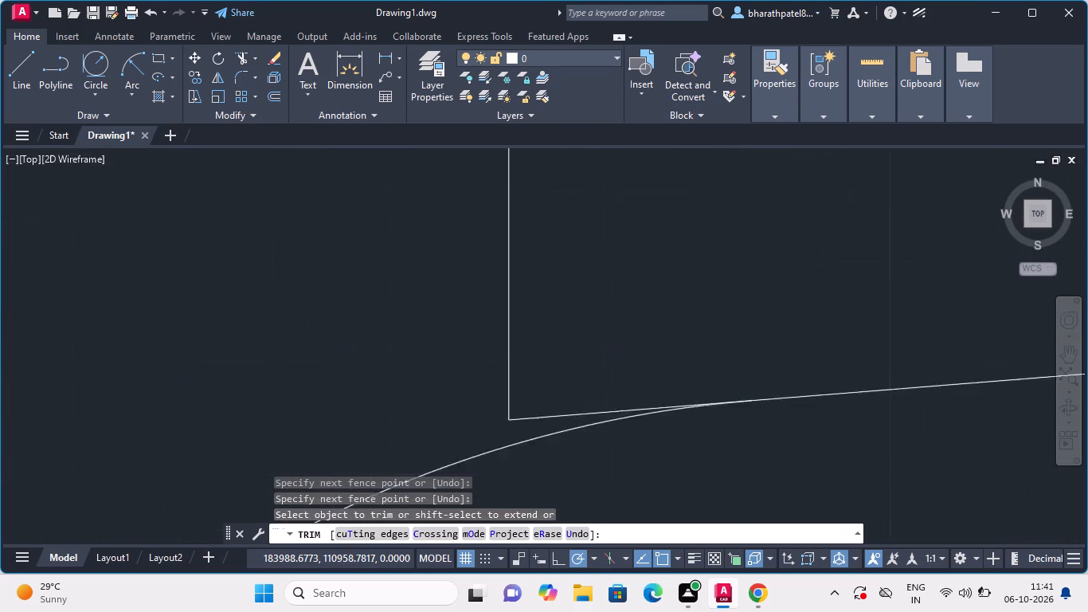
pyautogui.scroll(2, 589, 382)
pyautogui.scroll(-3, 589, 382)
pyautogui.click(567, 404)
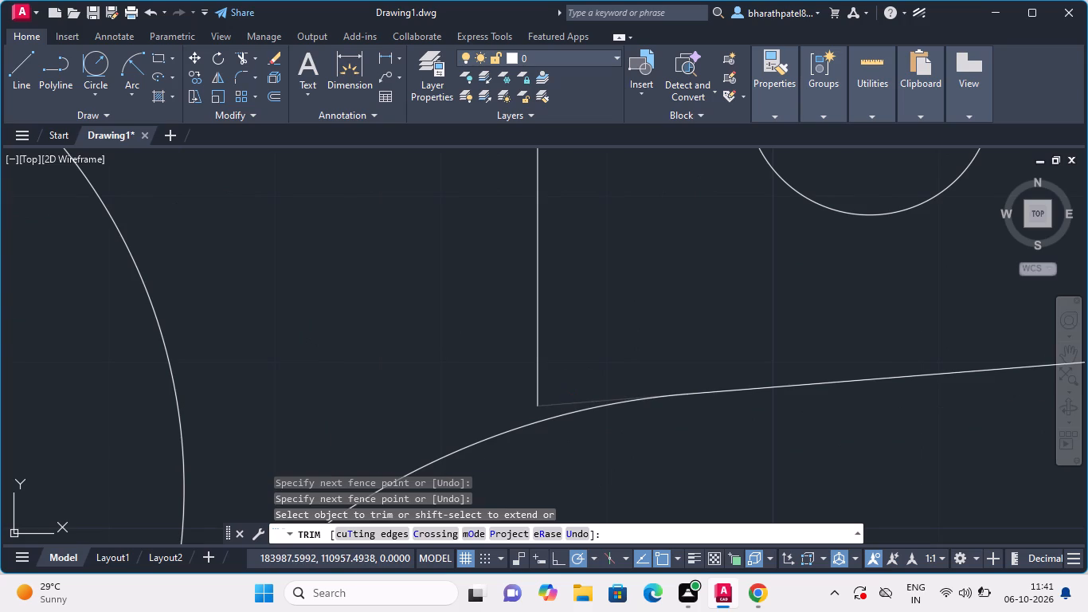
pyautogui.scroll(-4, 585, 377)
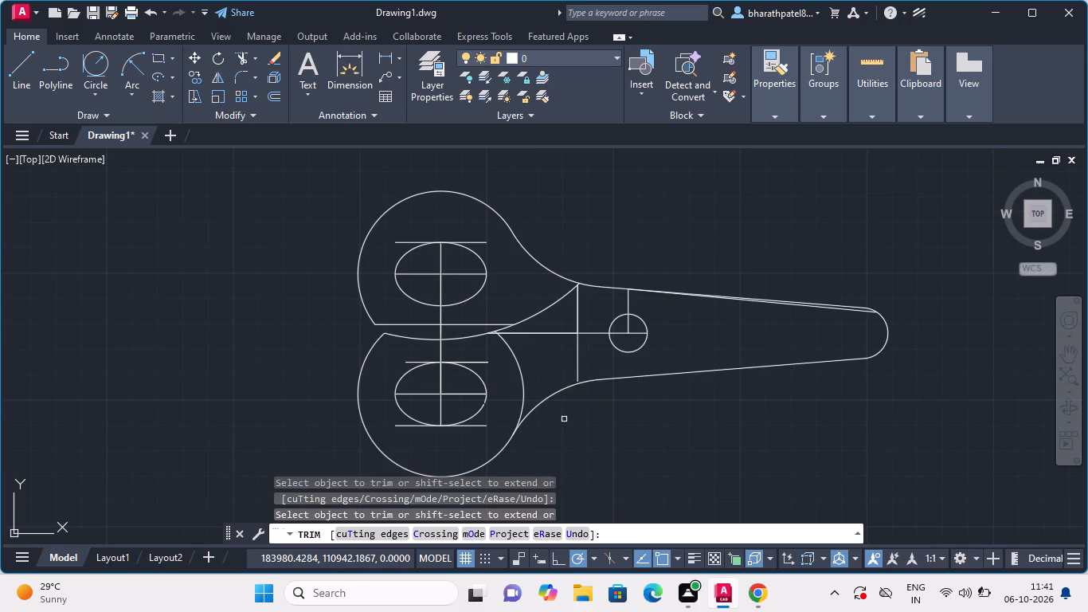
# Trim the remaining arc of the lower large circle between the radius 83 arc and the lower radius 44 arc.
pyautogui.click(522, 384)
# Draw a horizontal line about 159 units long from the small circle's centre leftward, past the two large circles.
pyautogui.scroll(-3, 529, 376)
pyautogui.scroll(4, 532, 397)
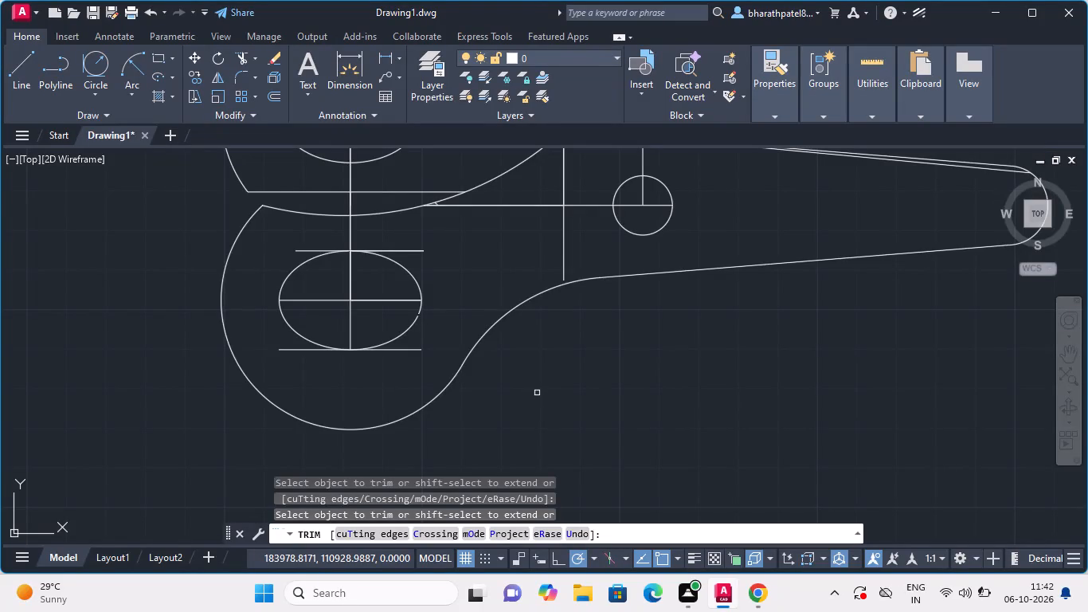
pyautogui.scroll(-2, 537, 393)
pyautogui.scroll(1, 479, 288)
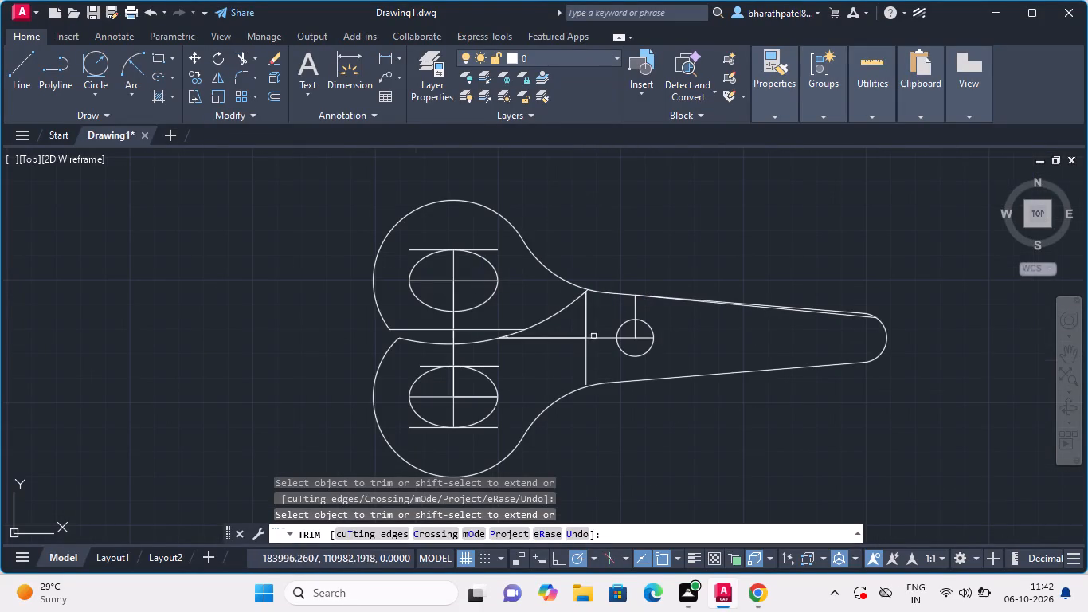
pyautogui.scroll(4, 487, 395)
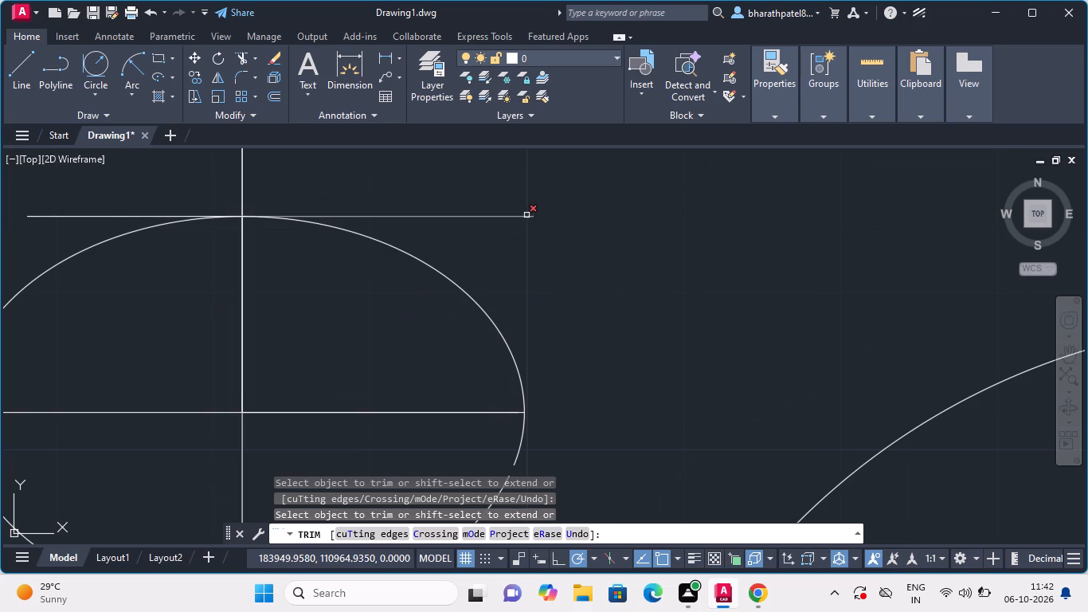
pyautogui.scroll(-4, 574, 241)
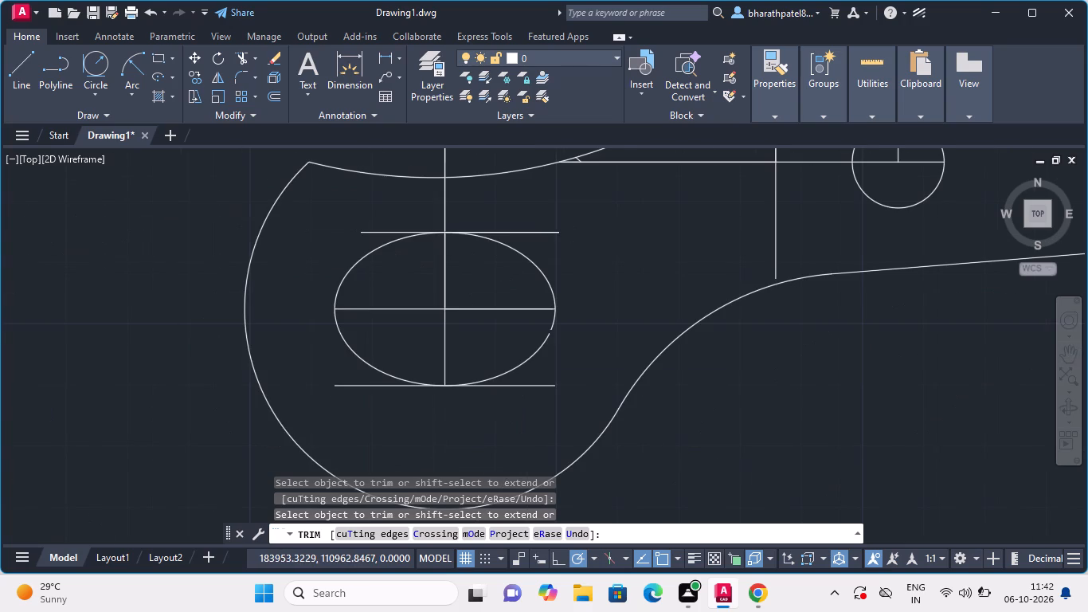
pyautogui.scroll(-3, 577, 245)
pyautogui.scroll(1, 665, 187)
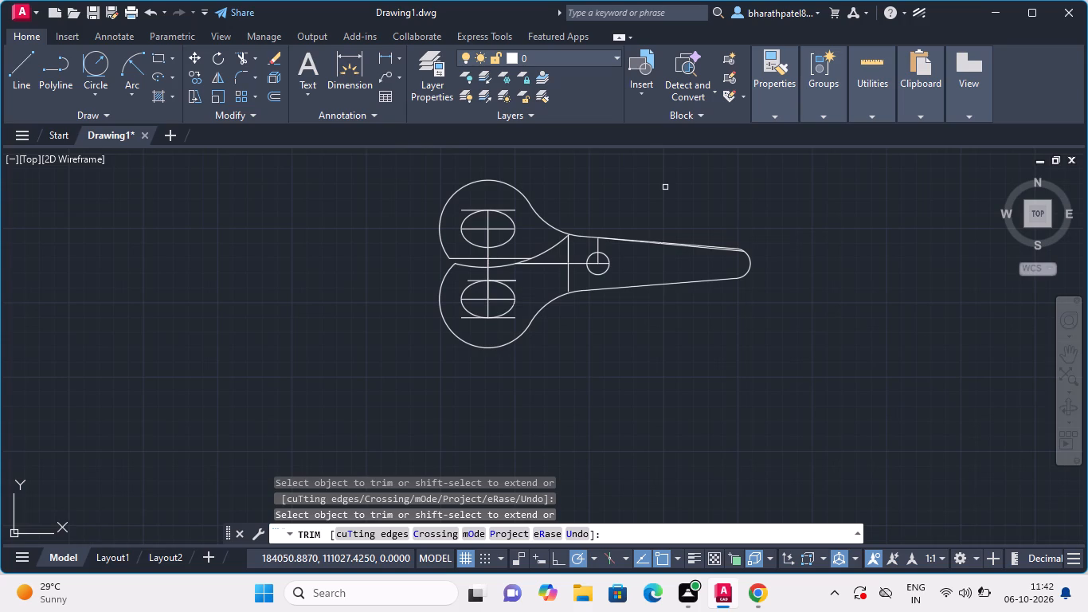
pyautogui.click(10, 68)
pyautogui.scroll(4, 483, 288)
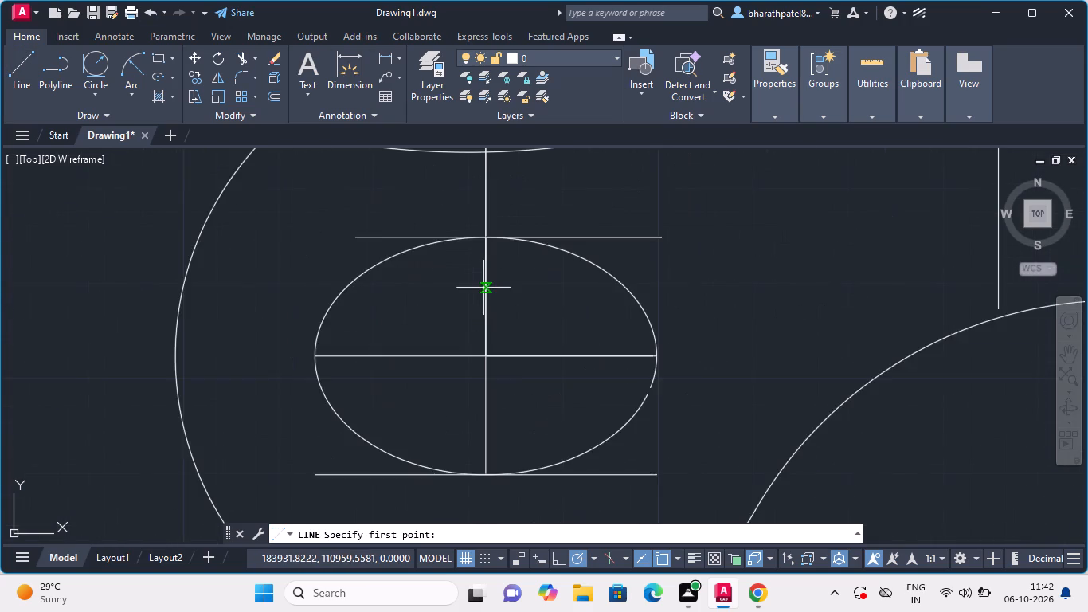
pyautogui.scroll(-3, 483, 288)
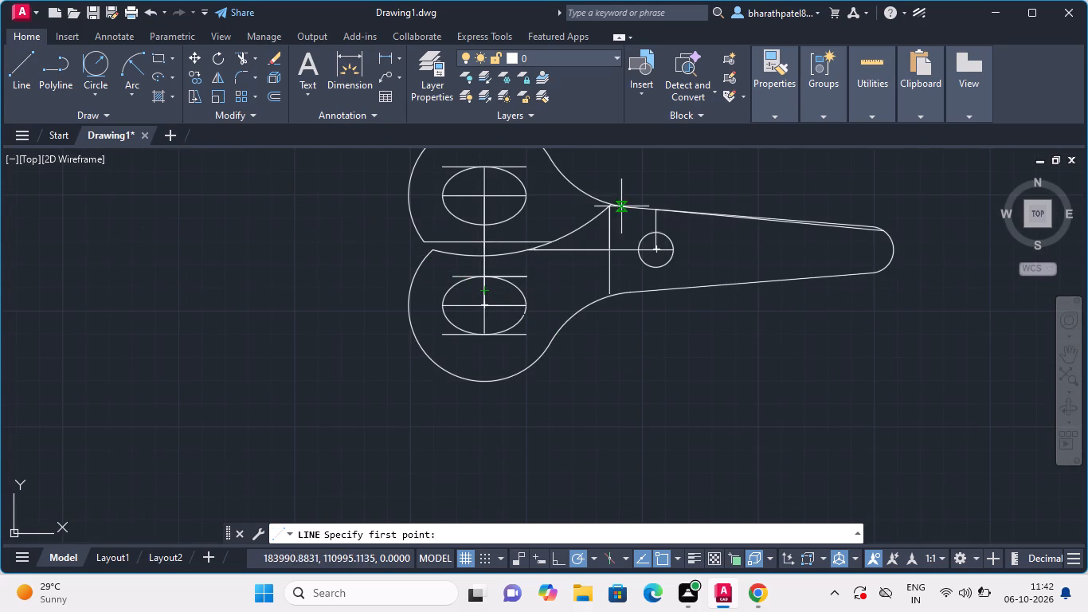
pyautogui.click(656, 249)
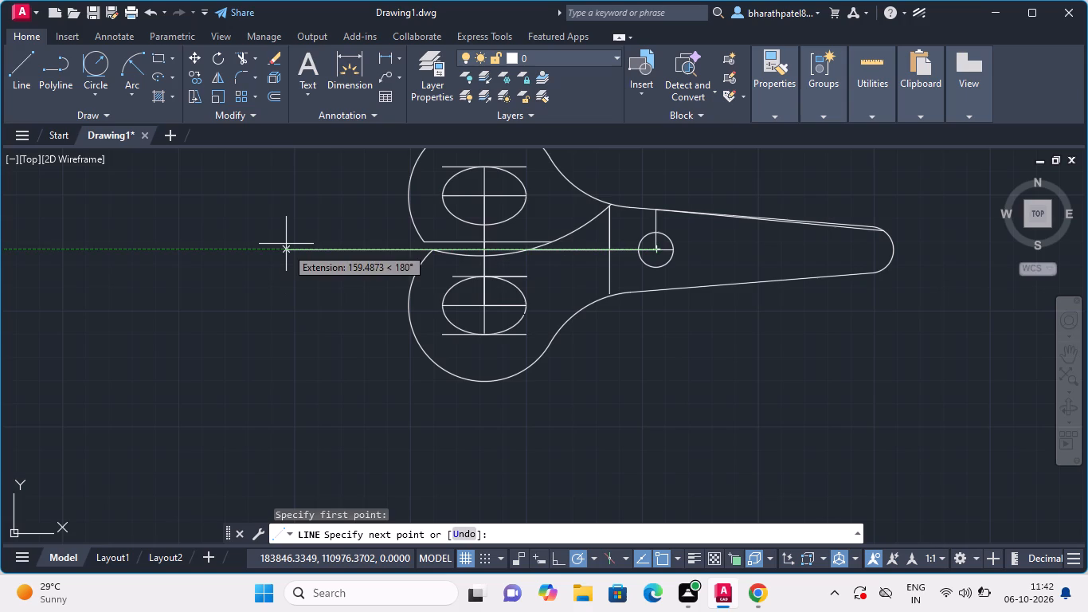
pyautogui.click(286, 244)
pyautogui.press('Escape')
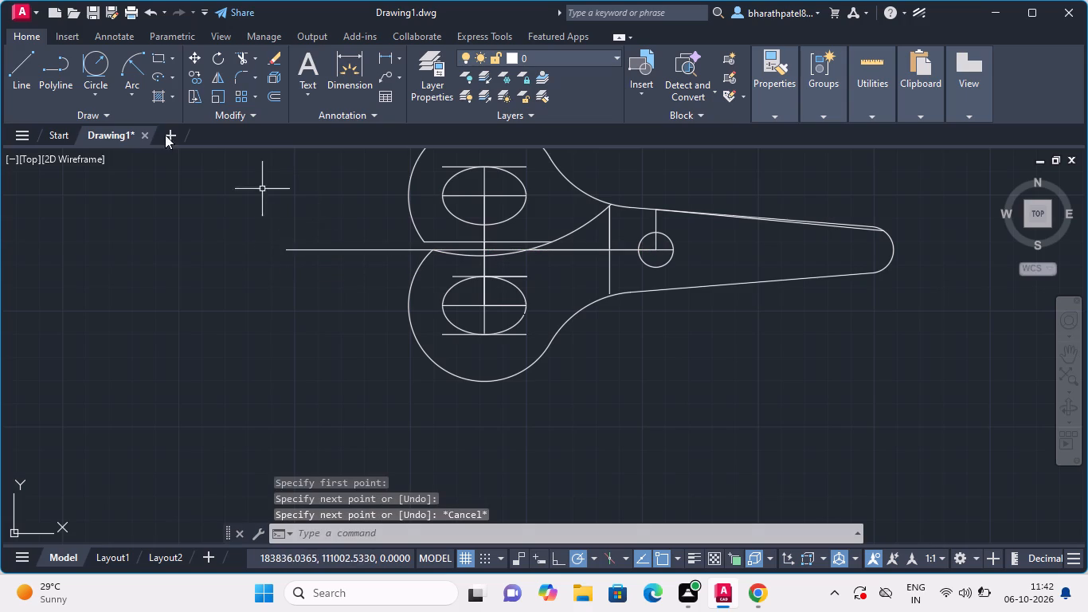
# Draw a line 3.4 units down from the horizontal centreline along the ellipses' vertical axis, continued about 40 units horizontally leftward.
pyautogui.click(18, 73)
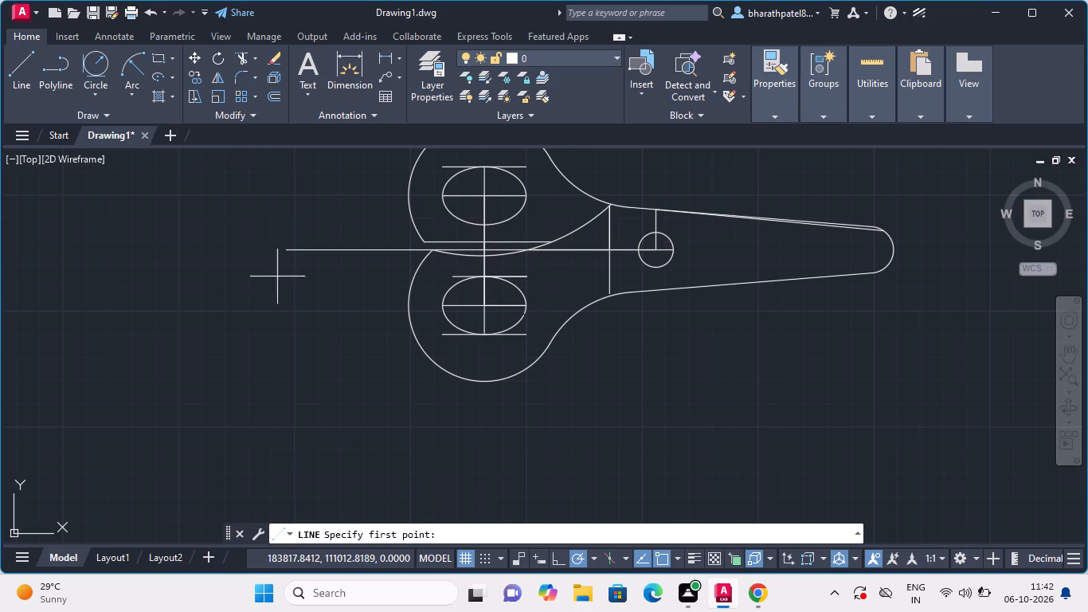
pyautogui.scroll(3, 479, 259)
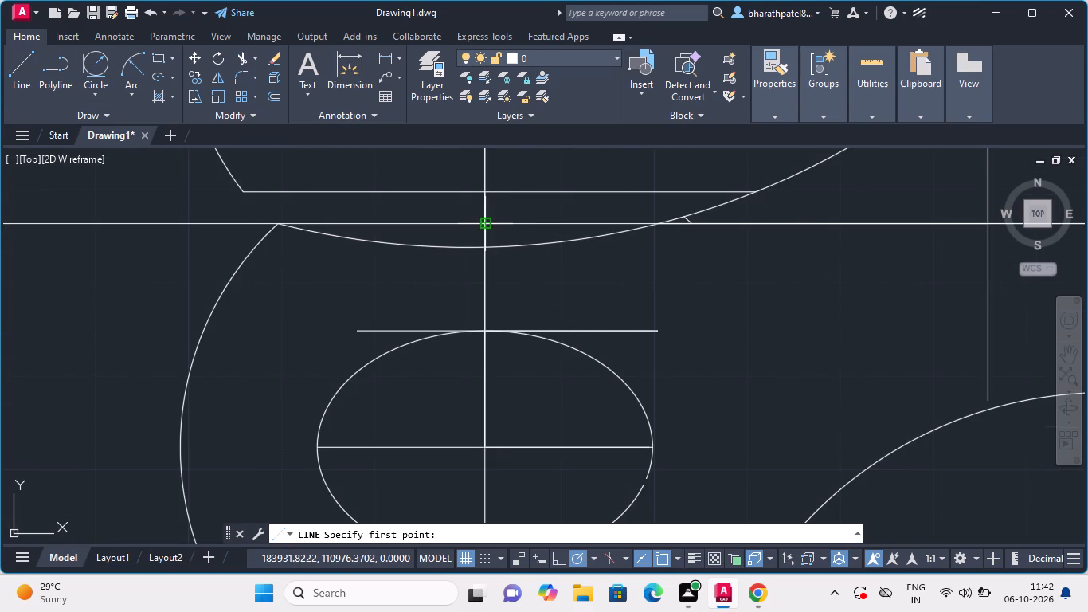
pyautogui.moveTo(483, 222); pyautogui.dragTo(483, 232)
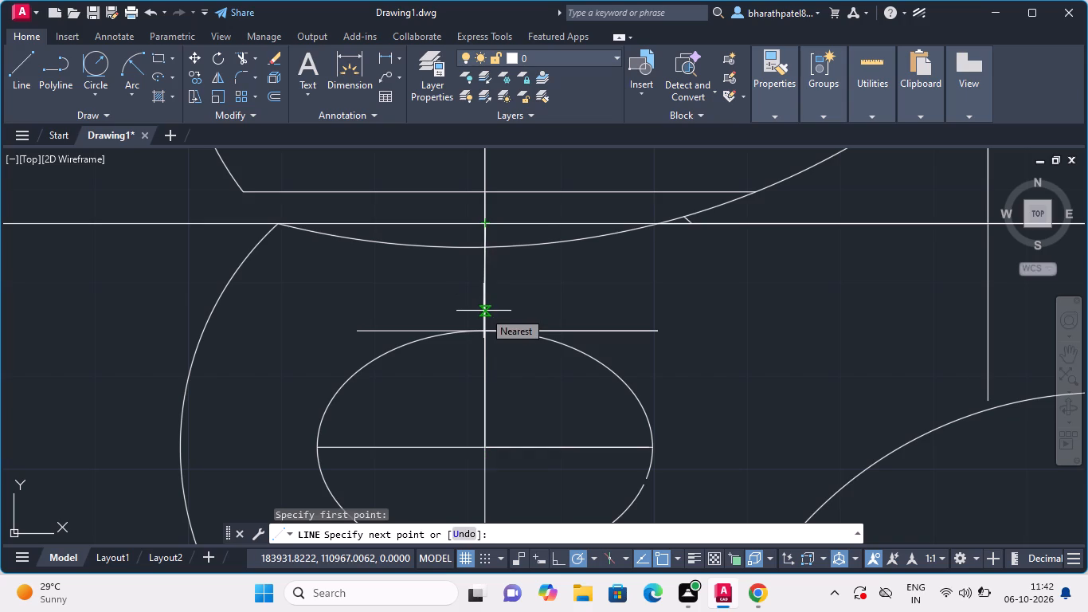
pyautogui.press('4')
pyautogui.press('BackSpace')
pyautogui.press('3')
pyautogui.write('.4')
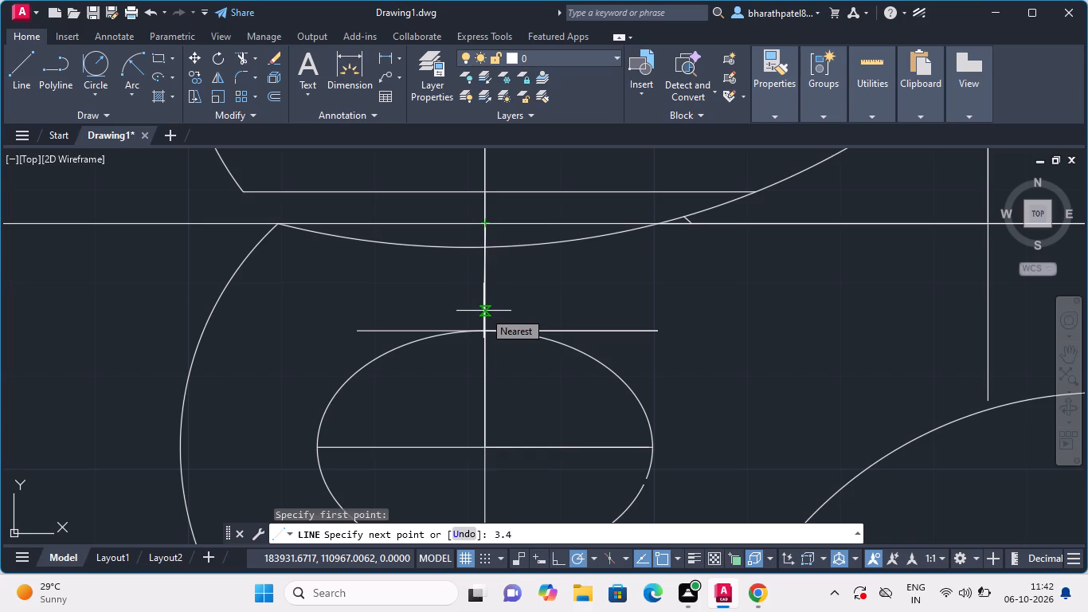
pyautogui.press('Return')
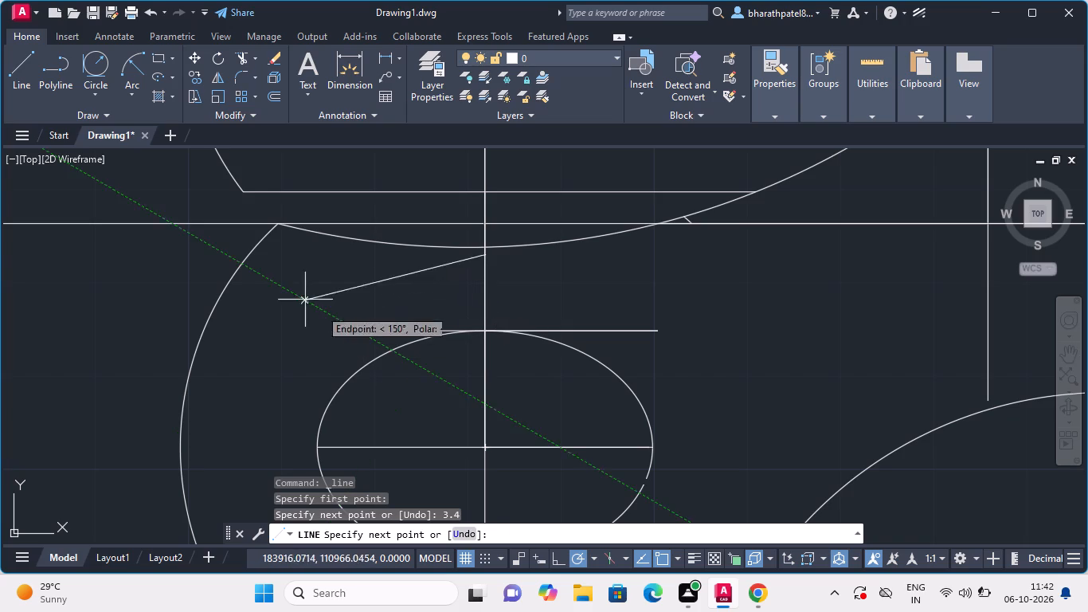
pyautogui.click(115, 250)
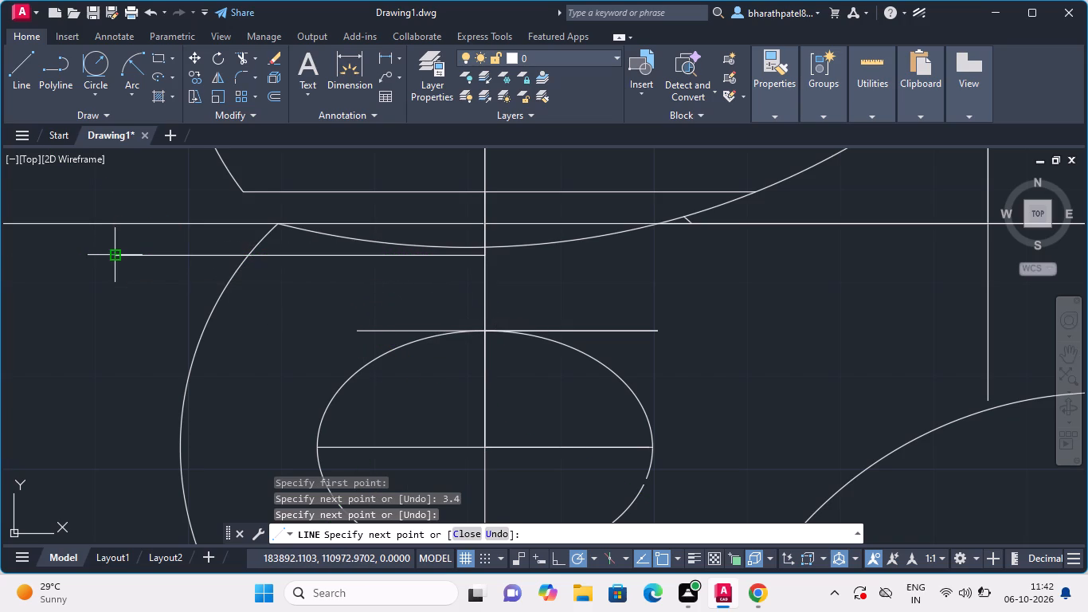
pyautogui.press('Escape')
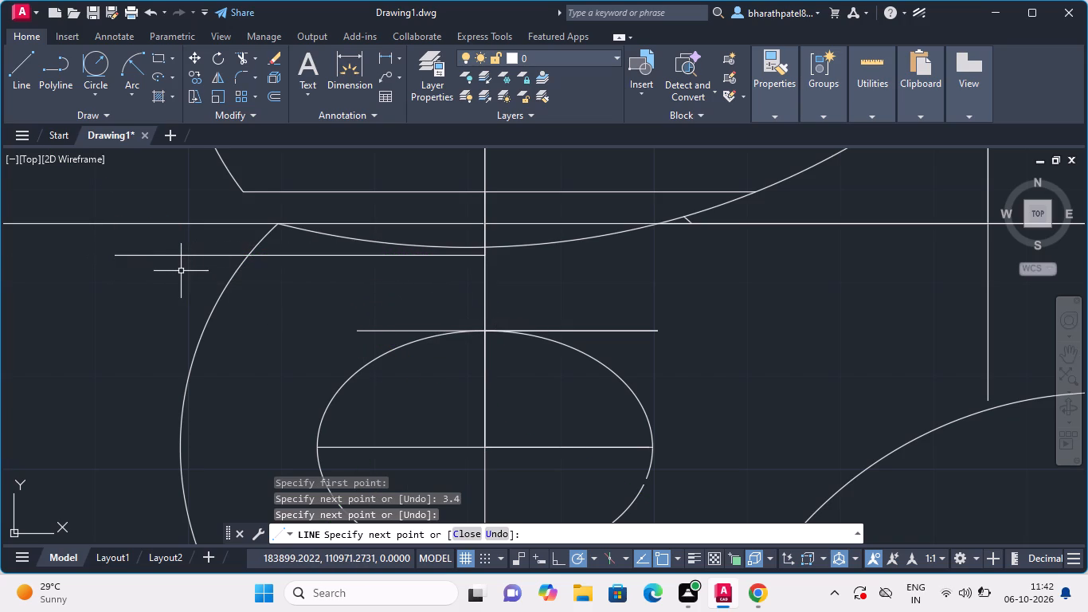
# Draw another line 3.4 units down from the same centreline intersection, continued about 117 units leftward past the lower large circle.
pyautogui.scroll(-3, 190, 291)
pyautogui.scroll(3, 245, 261)
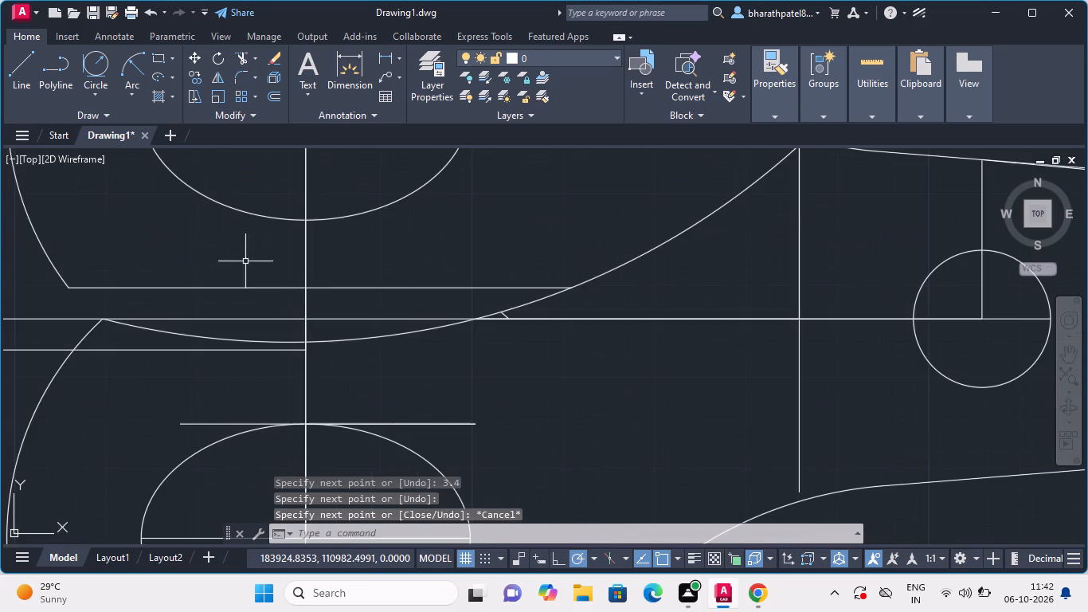
pyautogui.click(18, 58)
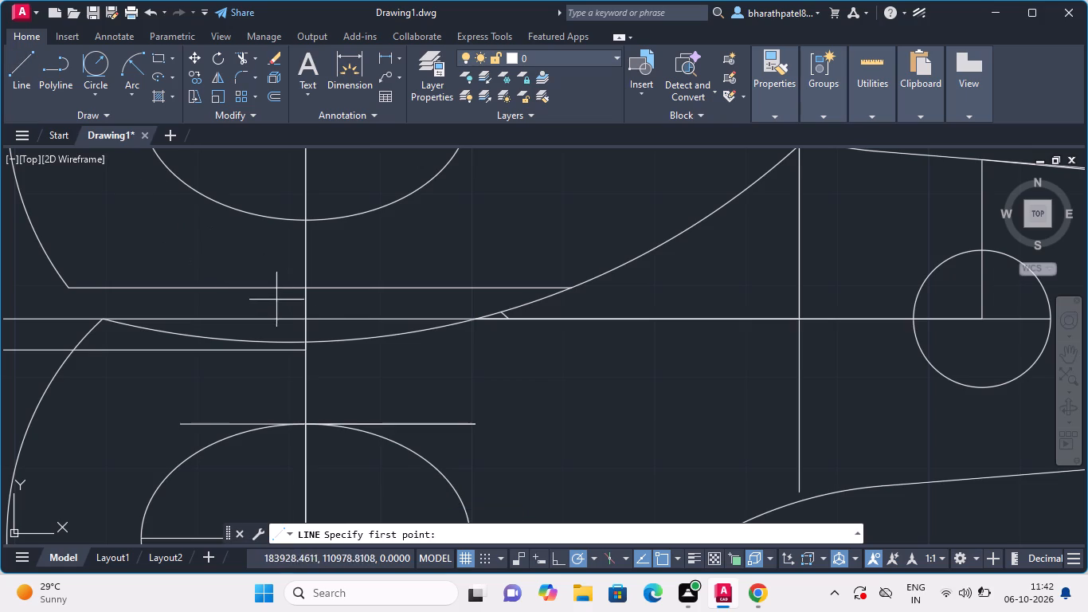
pyautogui.doubleClick(307, 320)
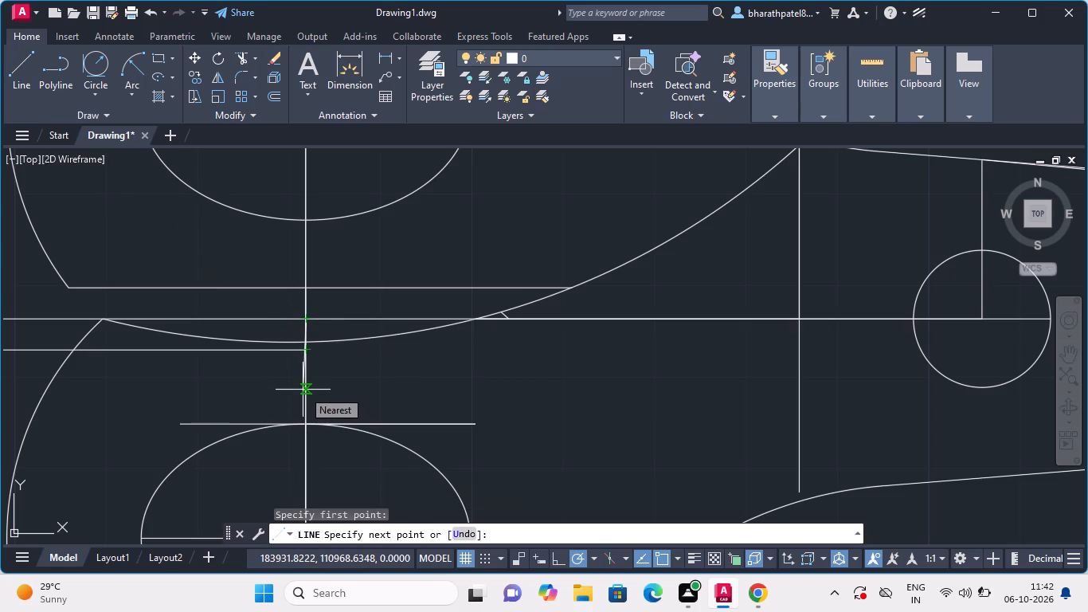
pyautogui.press('3')
pyautogui.write('.4')
pyautogui.press('Return')
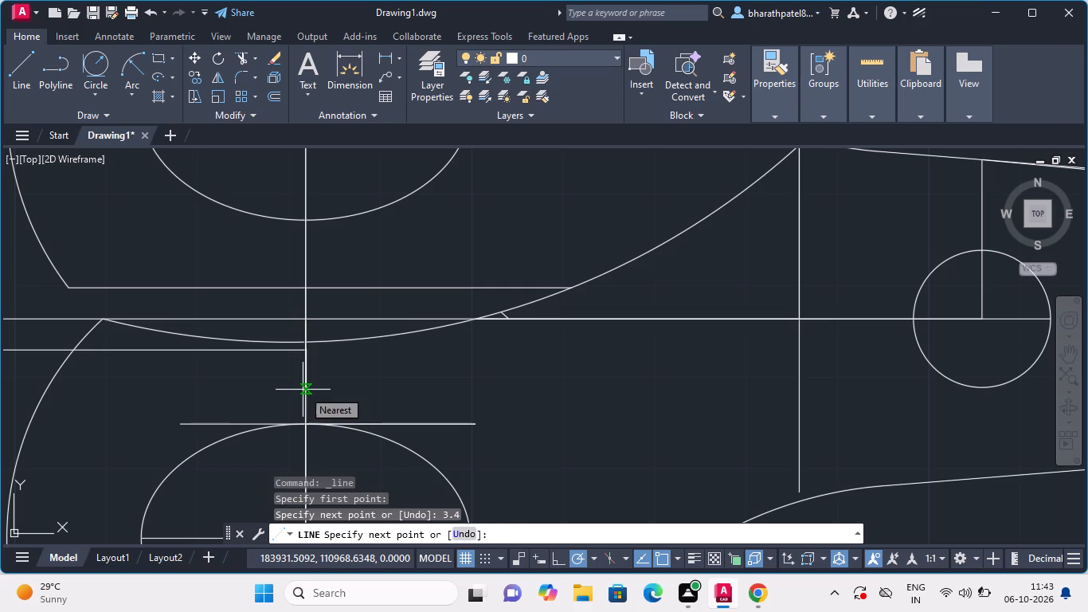
pyautogui.scroll(-3, 178, 364)
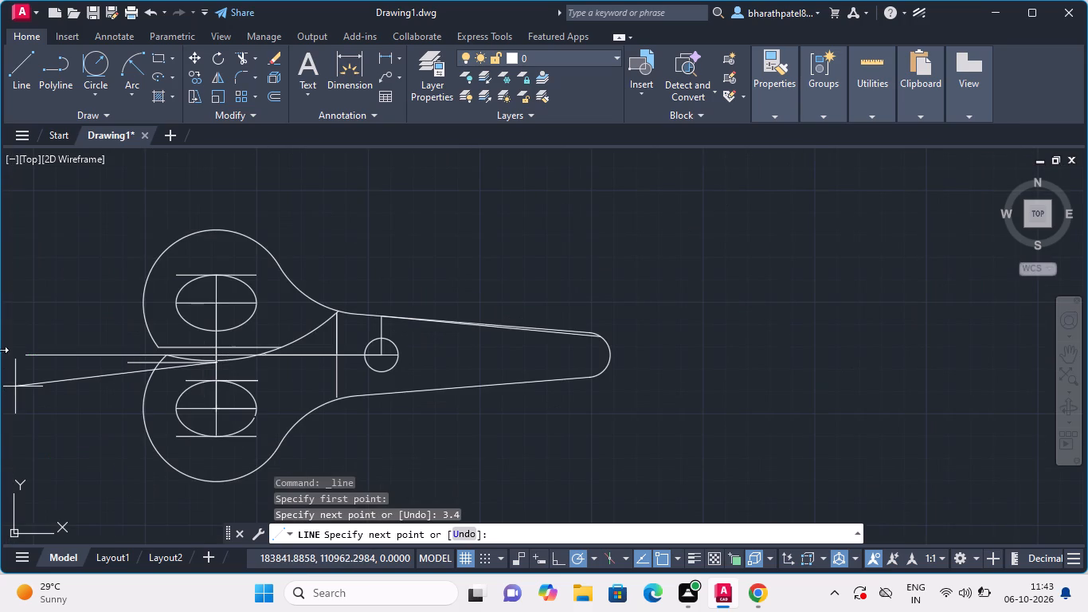
pyautogui.scroll(-3, 80, 360)
pyautogui.scroll(3, 53, 371)
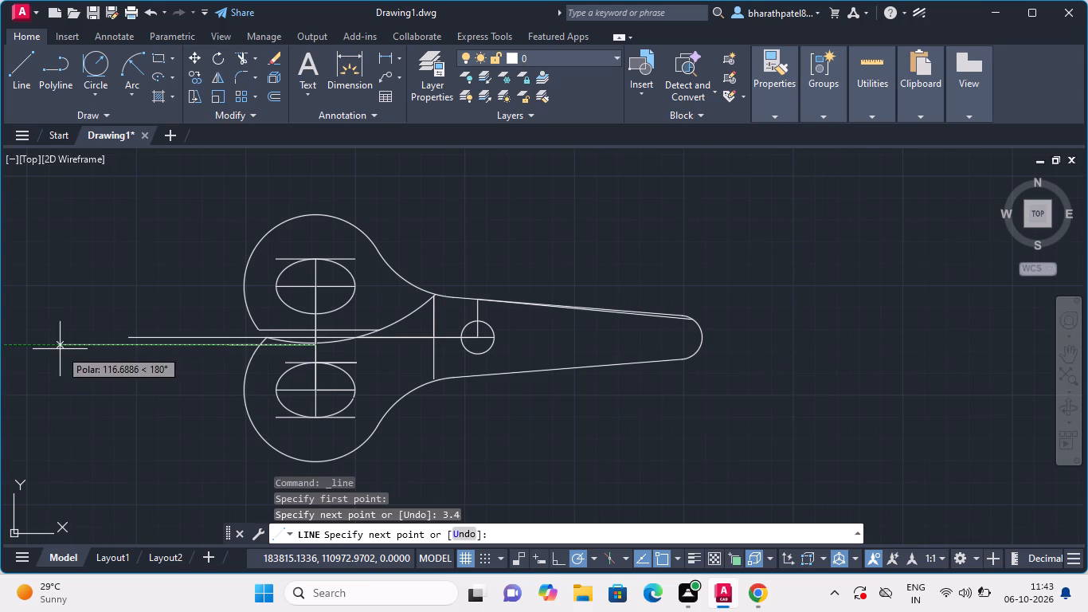
pyautogui.click(60, 349)
pyautogui.press('Escape')
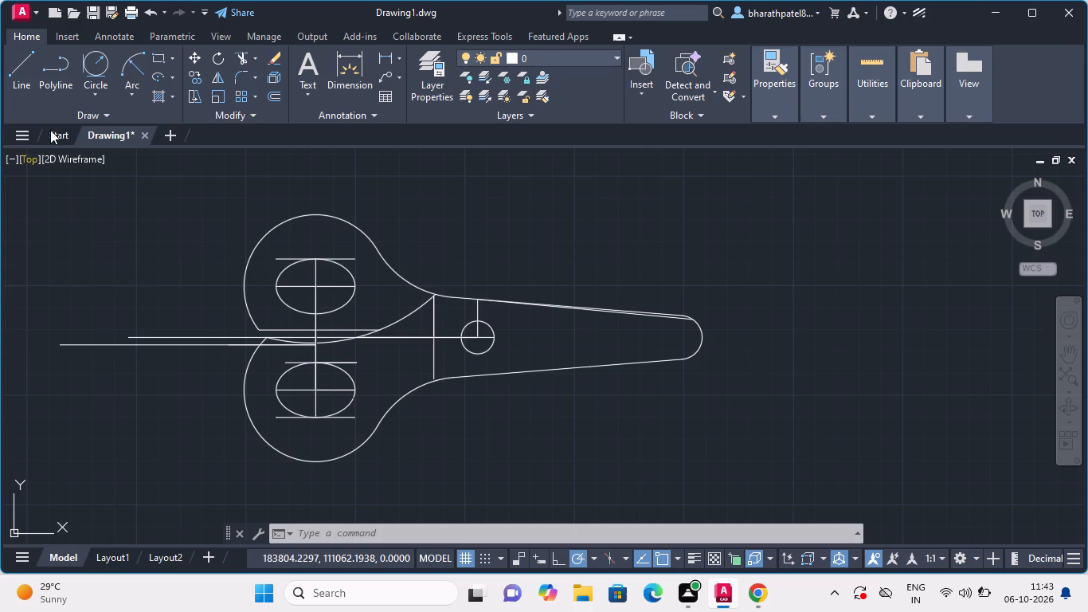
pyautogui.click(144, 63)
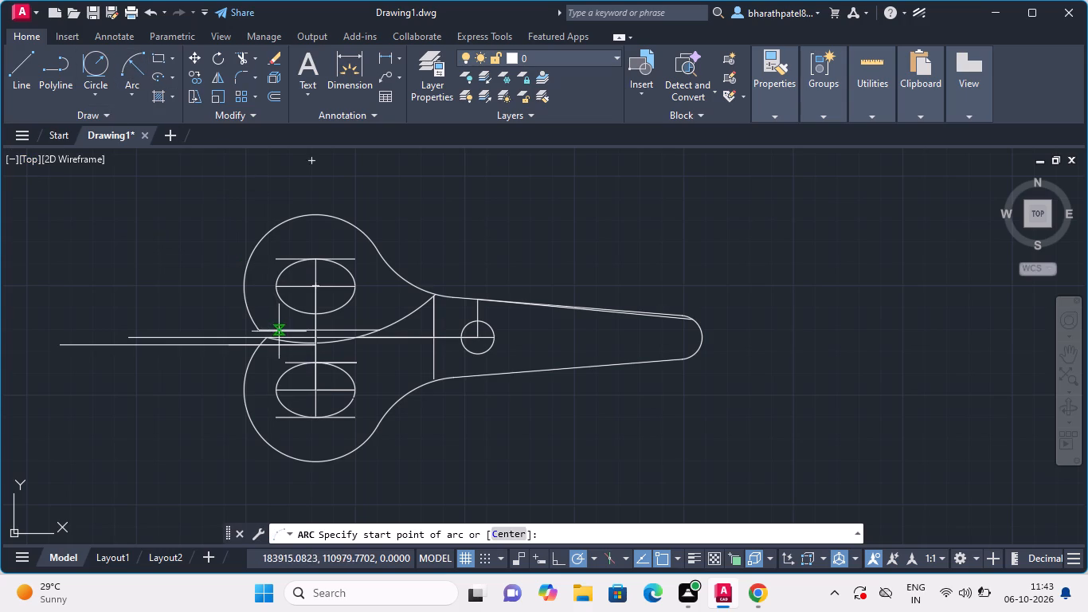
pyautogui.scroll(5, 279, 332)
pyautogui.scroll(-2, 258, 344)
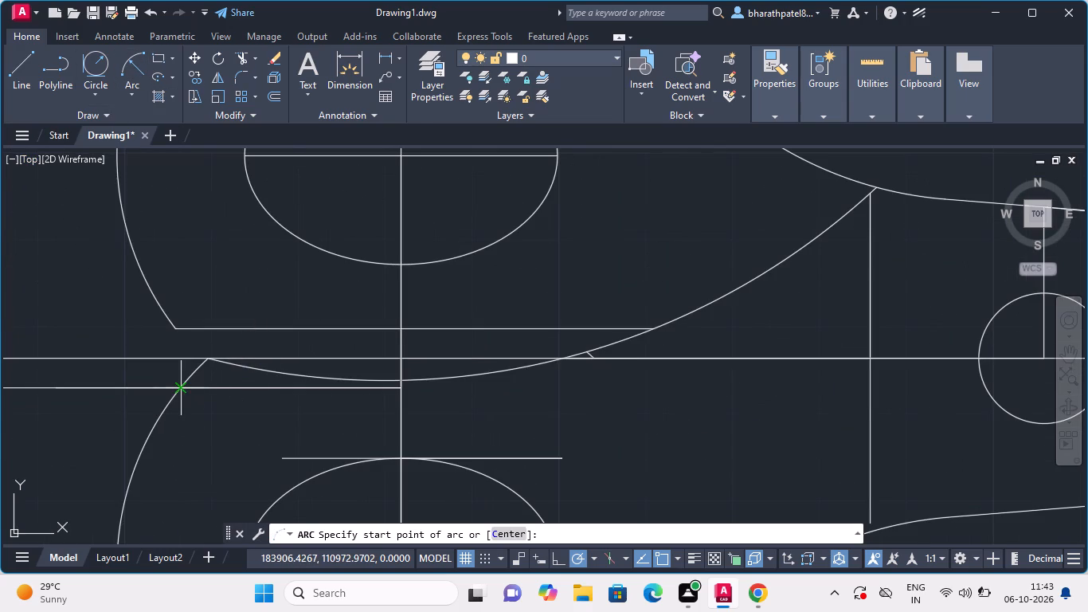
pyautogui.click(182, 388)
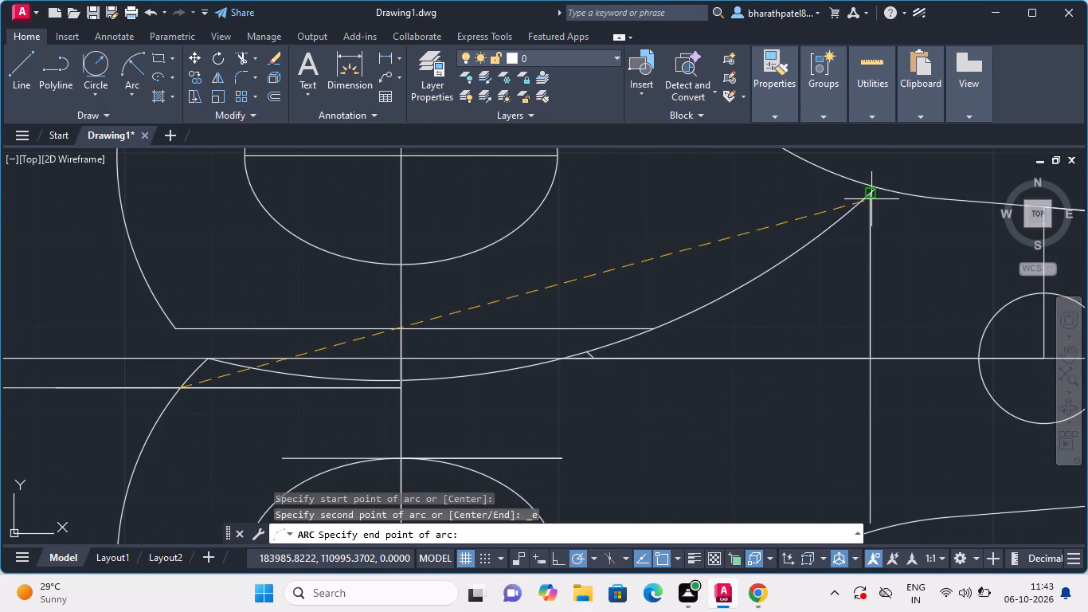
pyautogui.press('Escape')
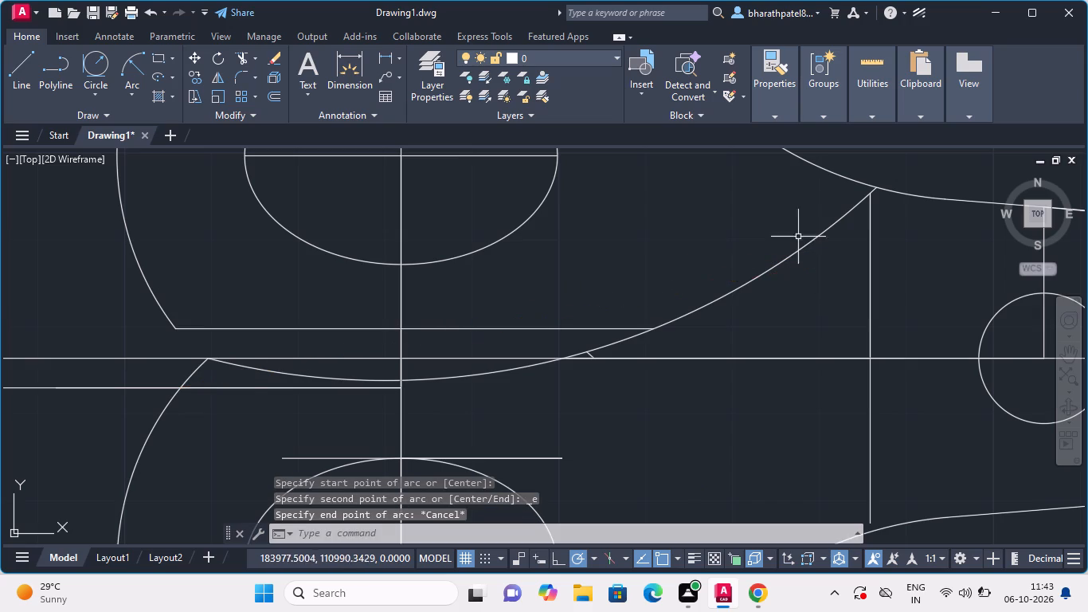
# Draw a vertical line about 1.6 units upward from the arm's vertical line end, crossing the upper radius 44 arc.
pyautogui.click(23, 68)
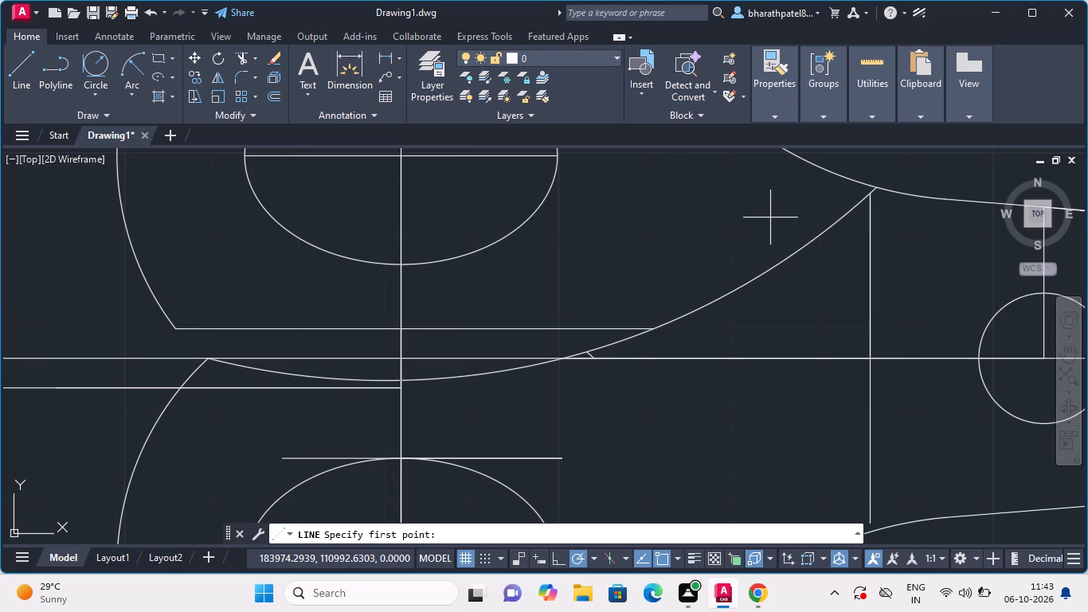
pyautogui.scroll(3, 887, 181)
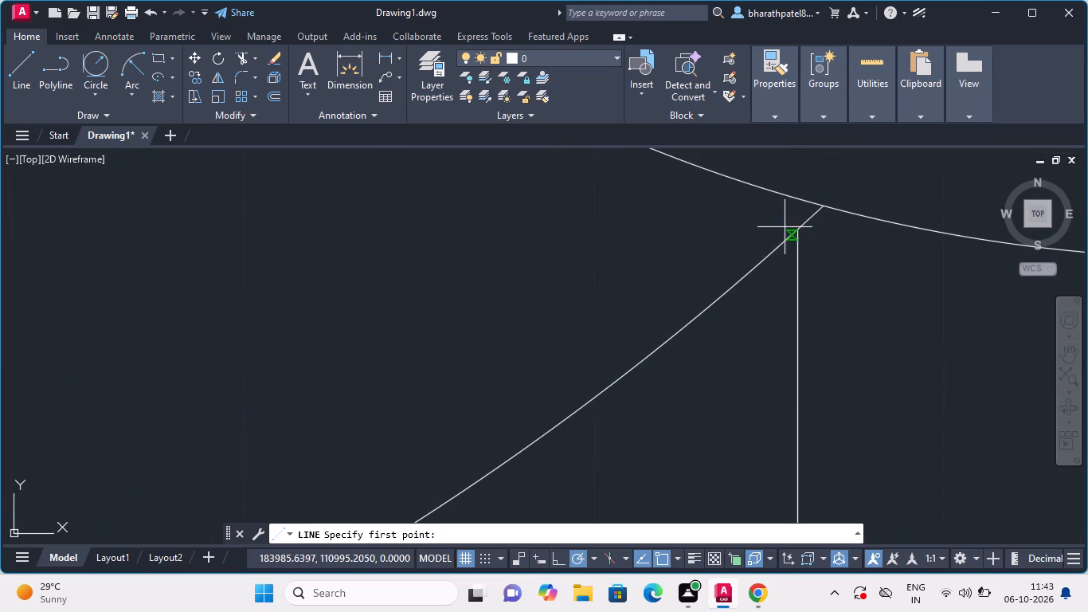
pyautogui.click(795, 232)
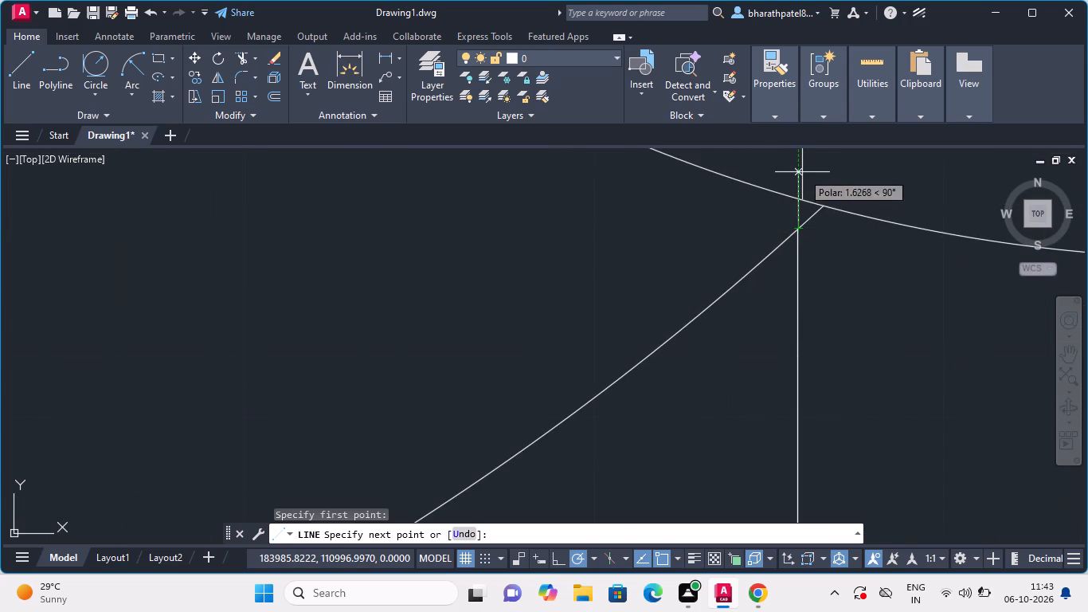
pyautogui.click(802, 172)
pyautogui.press('Escape')
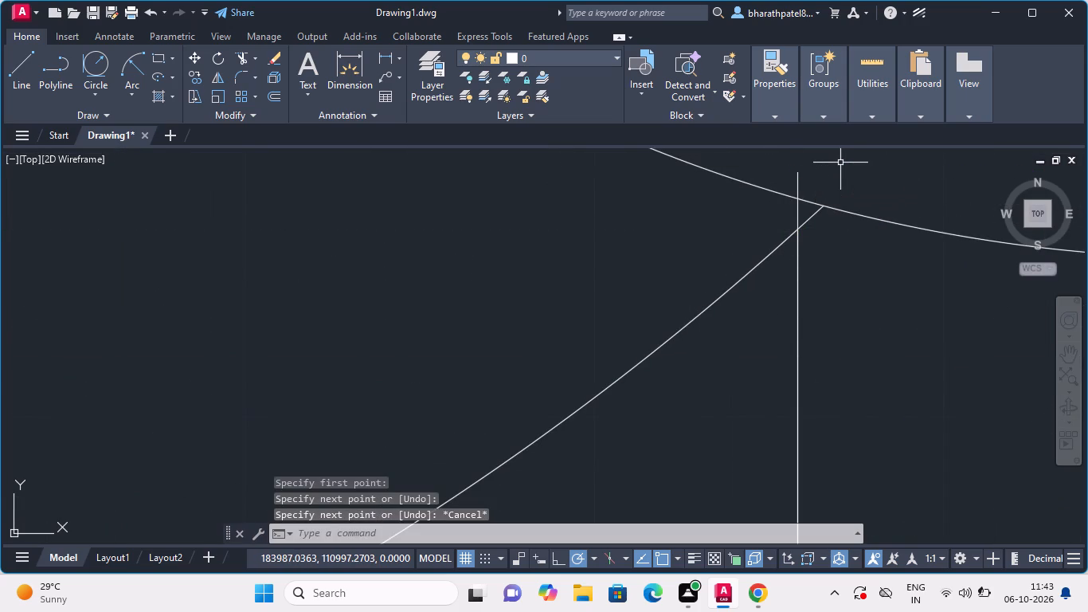
# Draw a start-end-radius arc from the lower offset line's crossing with the lower large circle to the vertical line's crossing with the upper radius 44 arc.
pyautogui.scroll(-5, 814, 218)
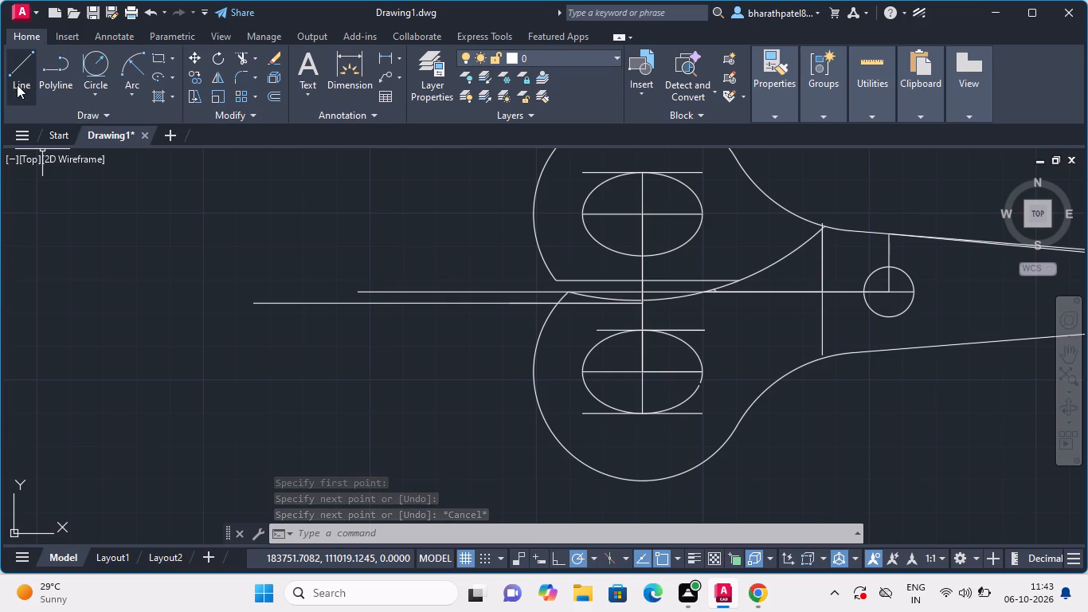
pyautogui.doubleClick(128, 73)
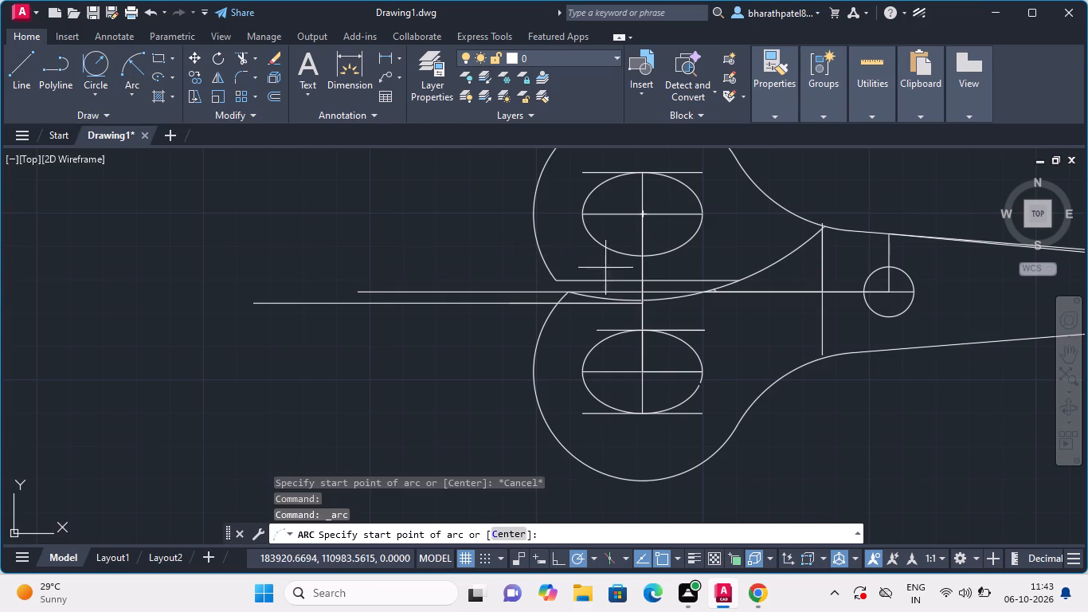
pyautogui.scroll(4, 605, 268)
pyautogui.scroll(-4, 453, 277)
pyautogui.scroll(2, 589, 308)
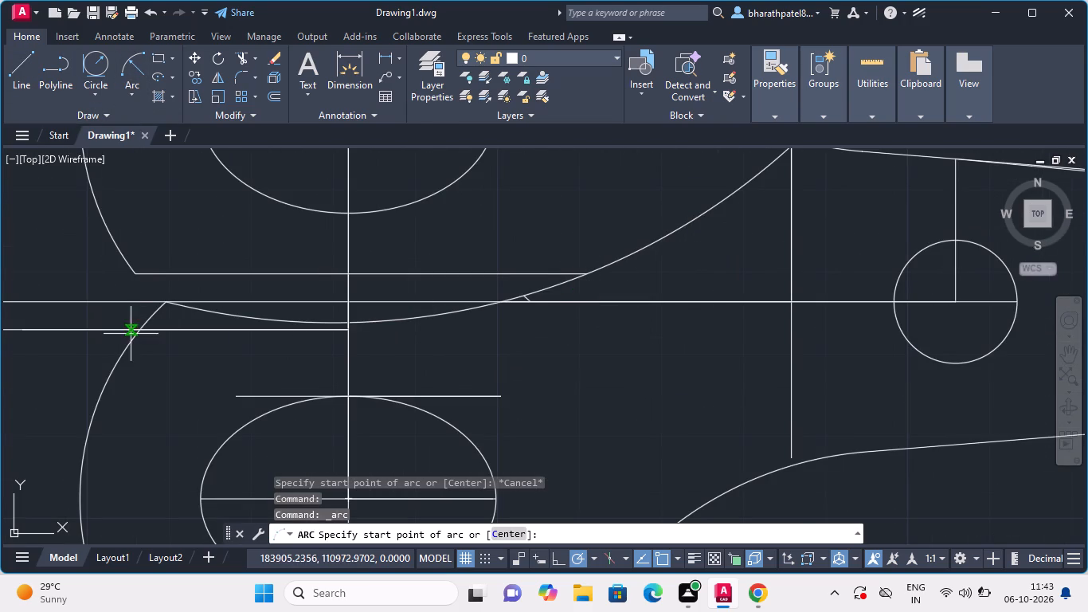
pyautogui.click(138, 328)
pyautogui.scroll(-4, 255, 349)
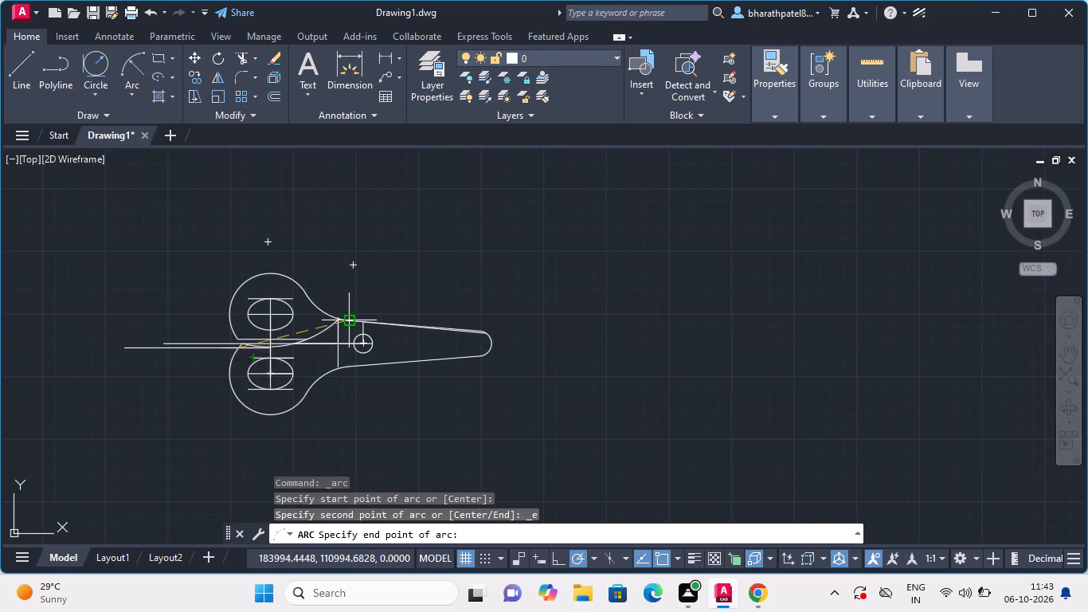
pyautogui.scroll(4, 346, 316)
pyautogui.scroll(2, 268, 330)
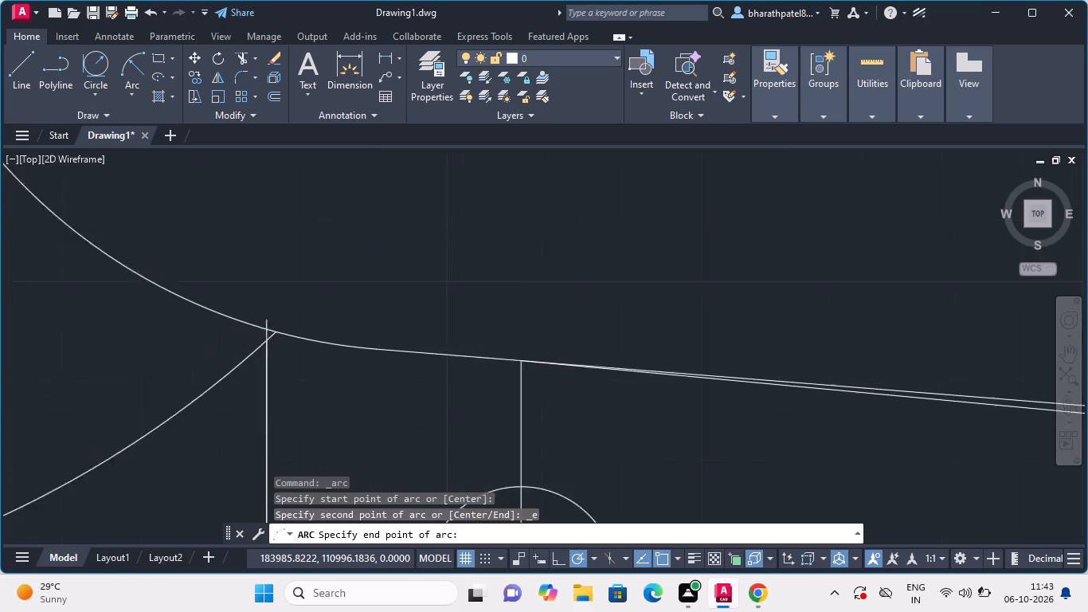
pyautogui.scroll(2, 268, 330)
pyautogui.click(250, 321)
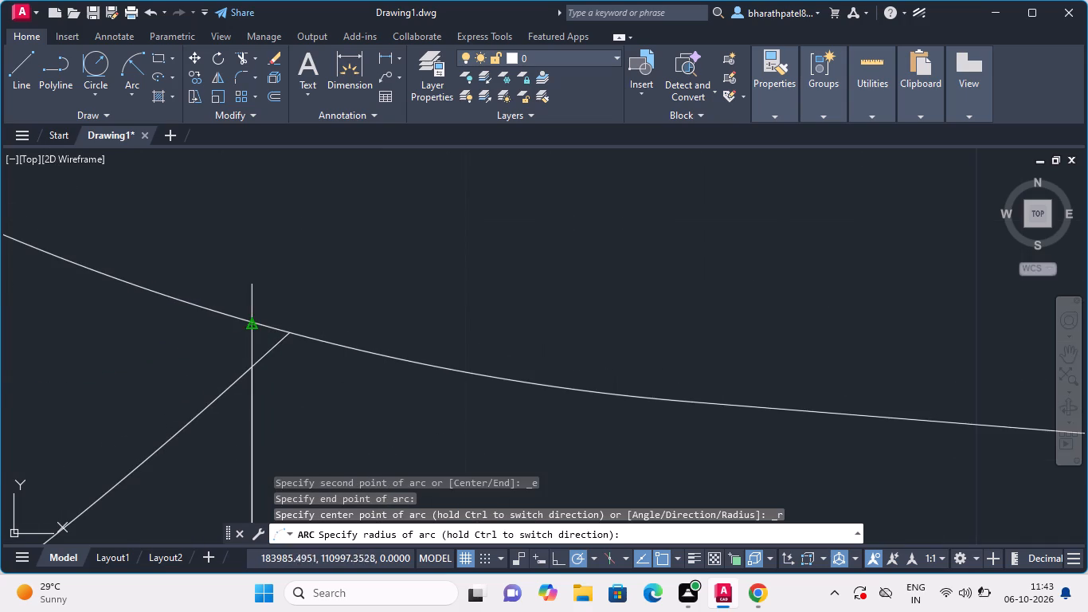
pyautogui.scroll(-16, 330, 242)
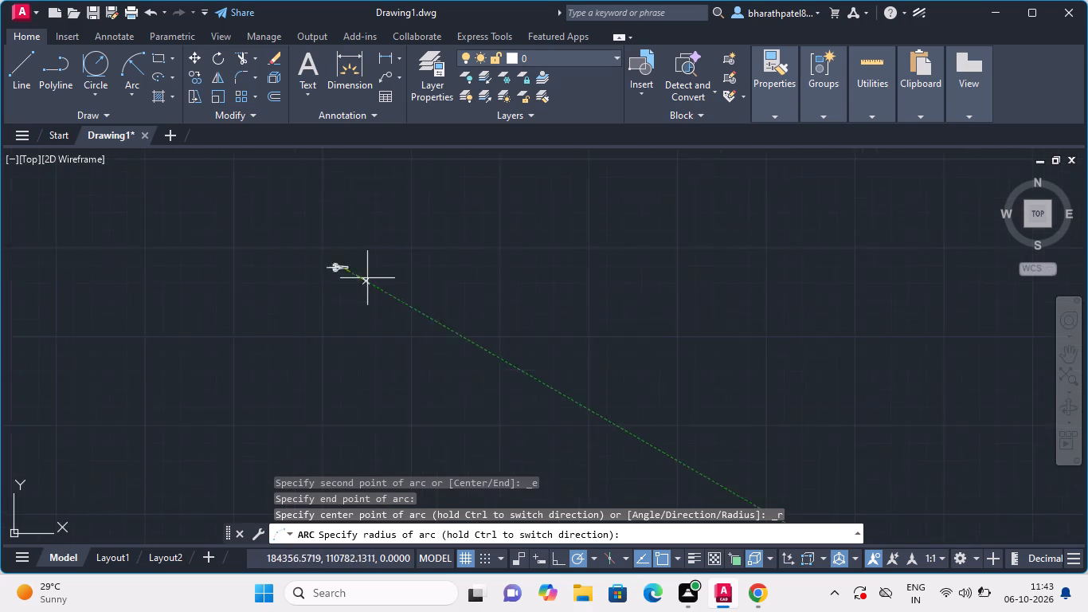
pyautogui.scroll(-4, 367, 278)
pyautogui.scroll(7, 362, 283)
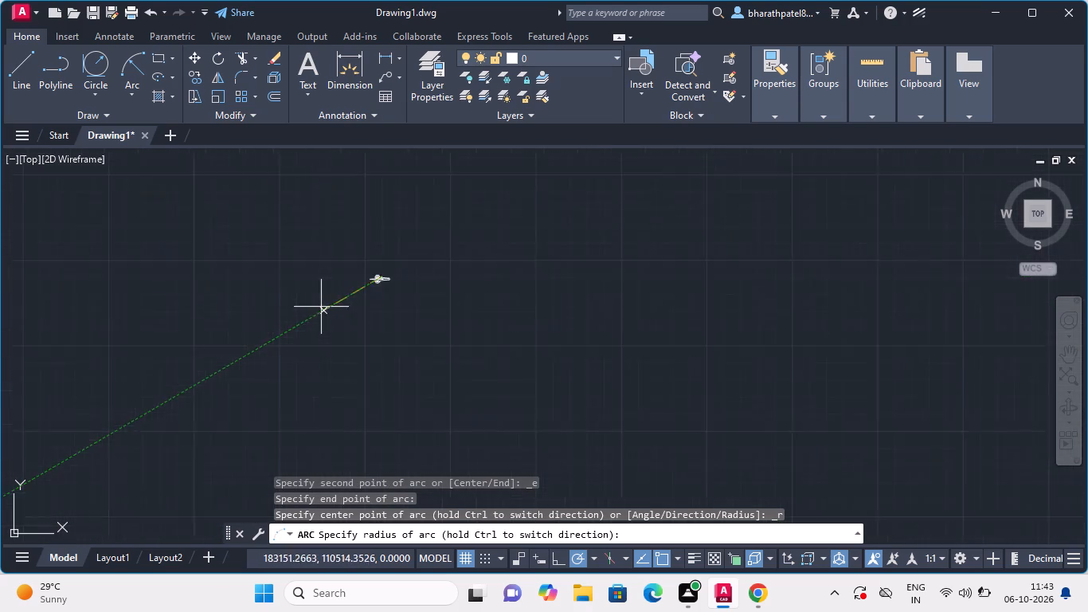
pyautogui.scroll(2, 321, 307)
pyautogui.scroll(6, 467, 227)
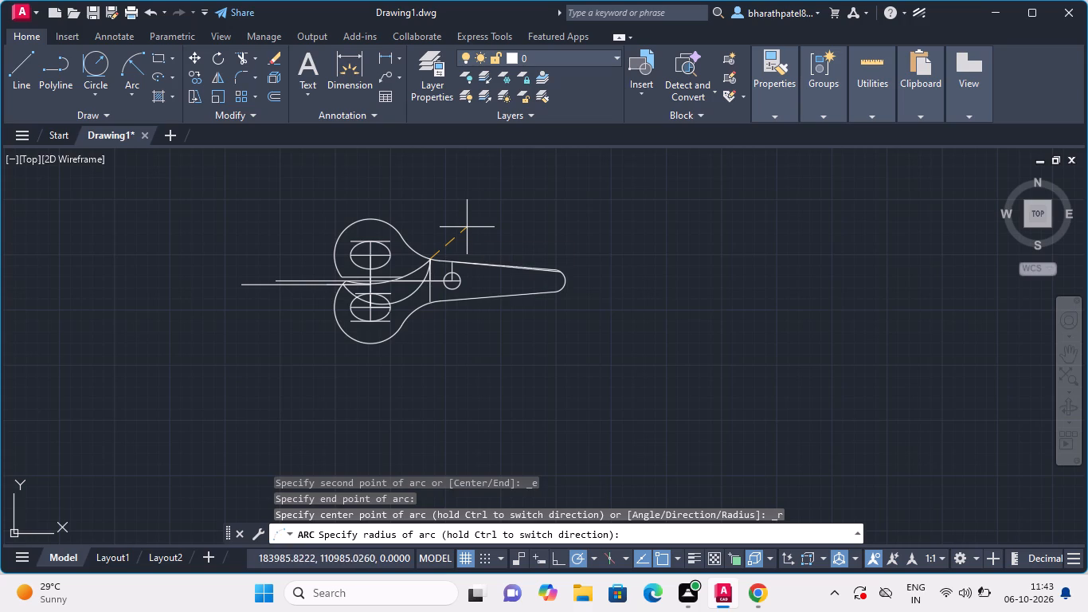
pyautogui.scroll(2, 424, 271)
pyautogui.scroll(-4, 288, 292)
pyautogui.scroll(-3, 345, 233)
pyautogui.scroll(2, 321, 257)
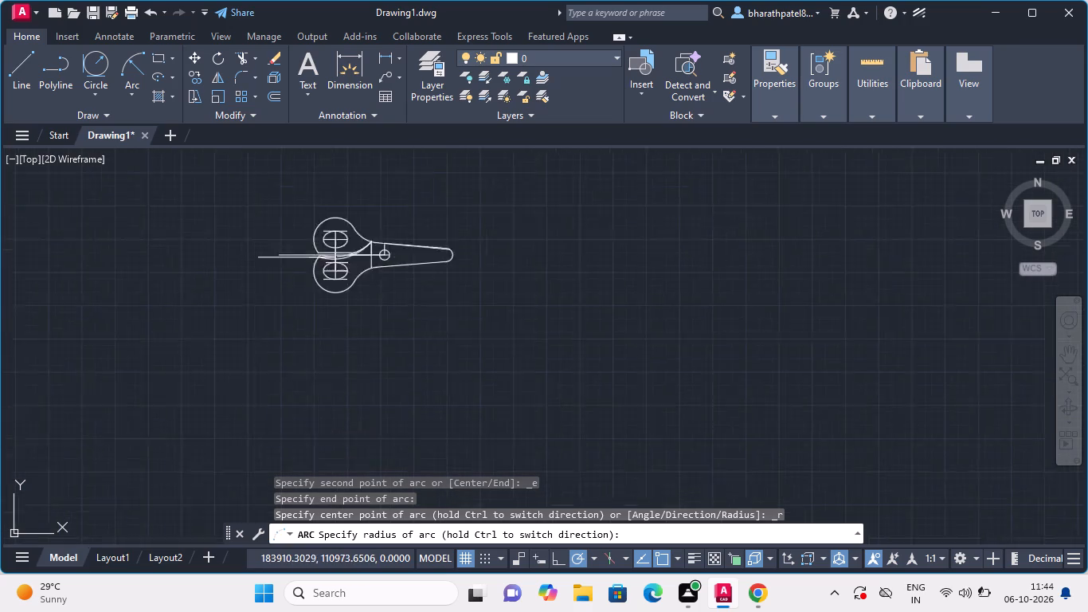
pyautogui.scroll(2, 321, 257)
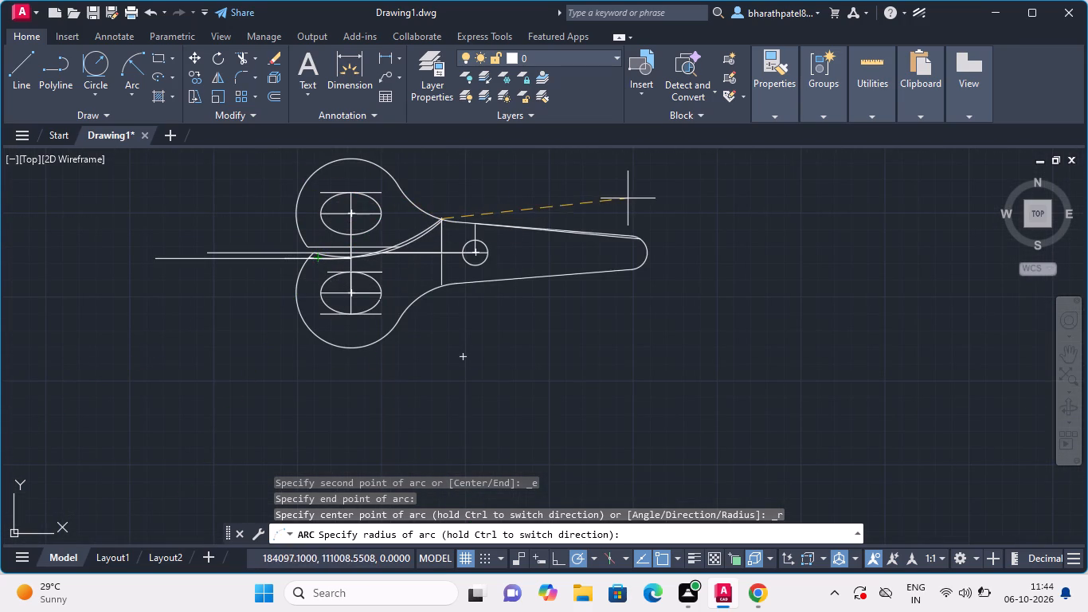
pyautogui.scroll(1, 614, 194)
pyautogui.scroll(1, 311, 198)
pyautogui.scroll(-3, 303, 187)
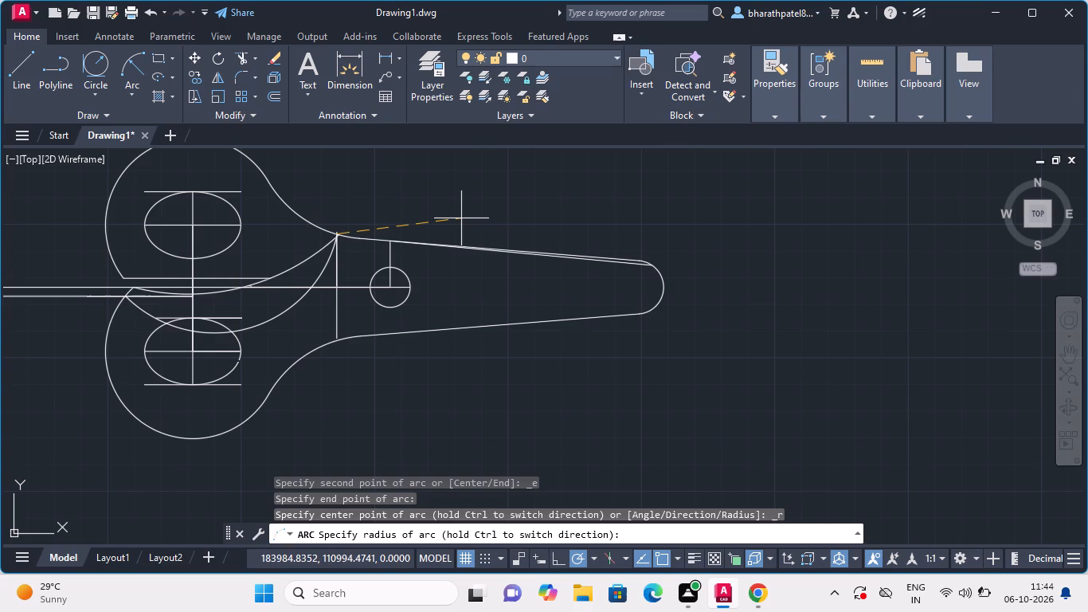
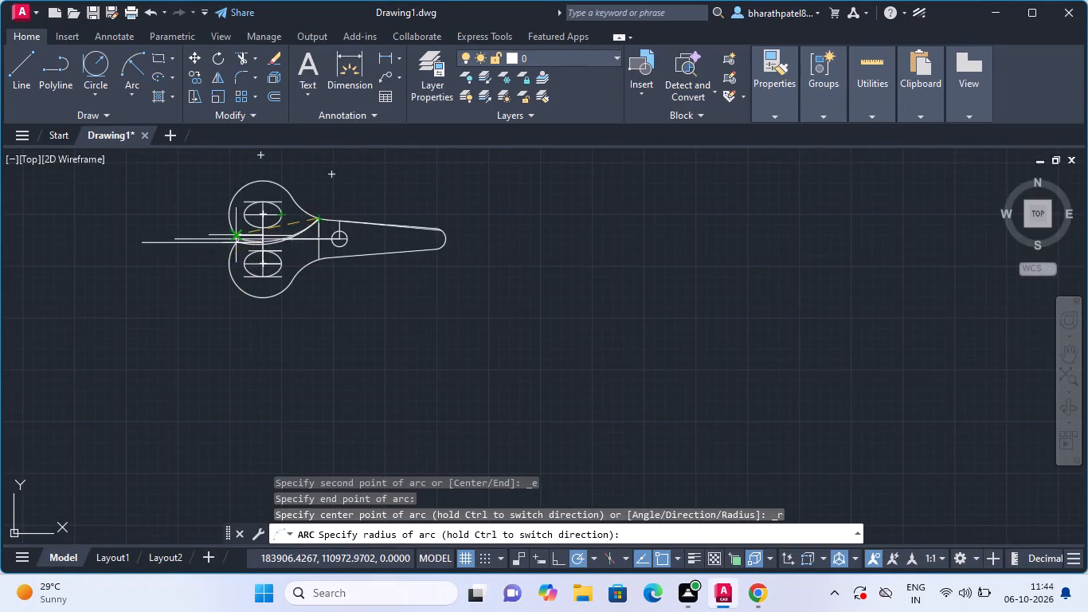
# Set the radius of the start-end-radius arc between the loops to 83.
pyautogui.scroll(1, 254, 205)
pyautogui.scroll(-5, 256, 218)
pyautogui.scroll(5, 261, 225)
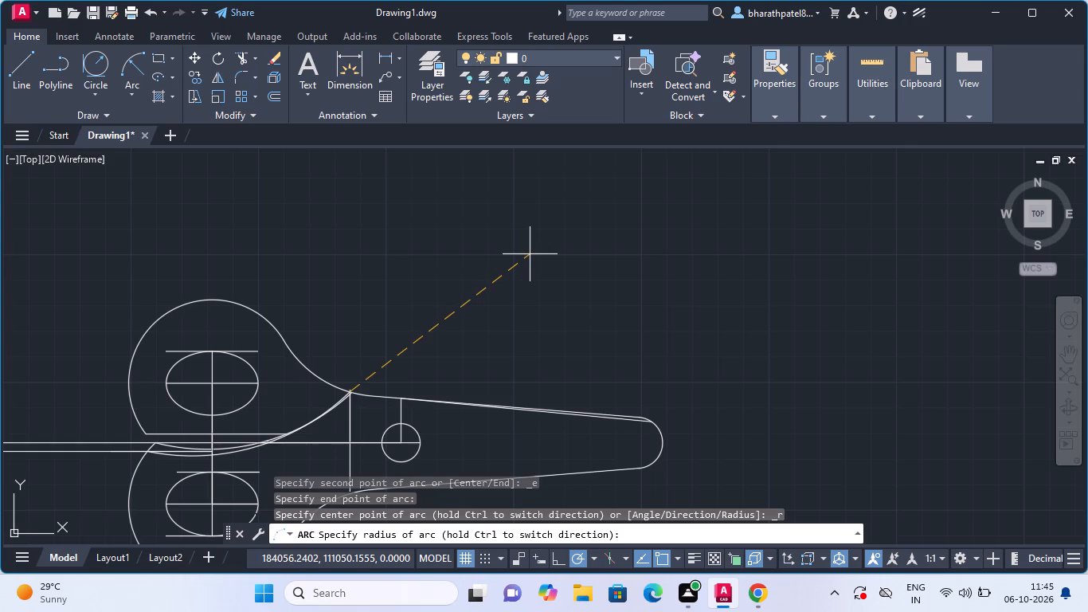
pyautogui.write('83')
pyautogui.press('Return')
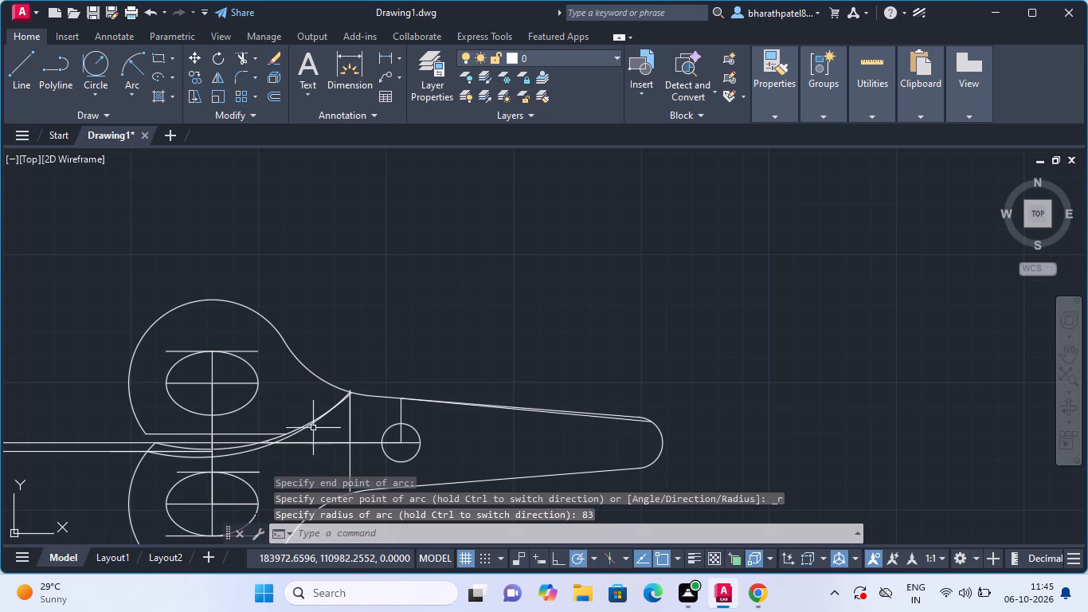
# Trim away the earlier arc running alongside the new radius 83 arc, from the arm's vertical line back to the lower loop.
pyautogui.scroll(1, 296, 452)
pyautogui.scroll(3, 342, 400)
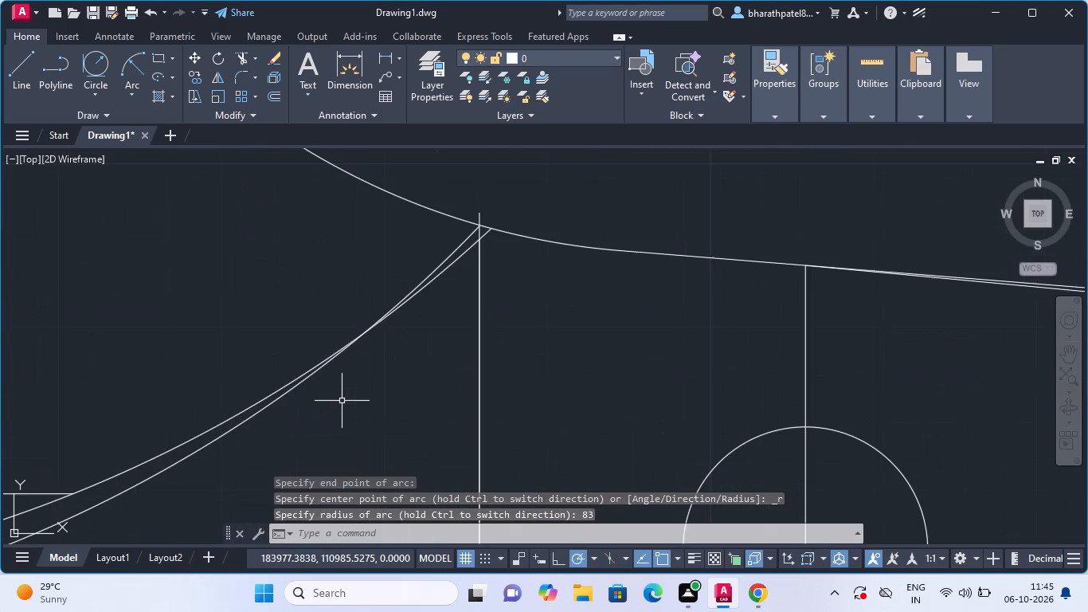
pyautogui.click(244, 55)
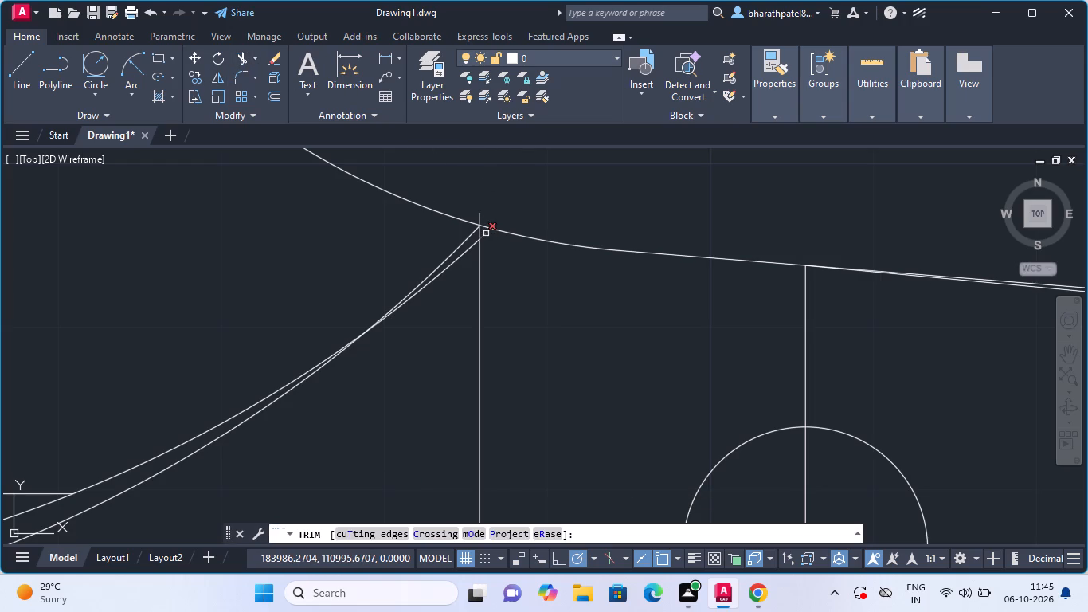
pyautogui.click(486, 233)
pyautogui.click(468, 249)
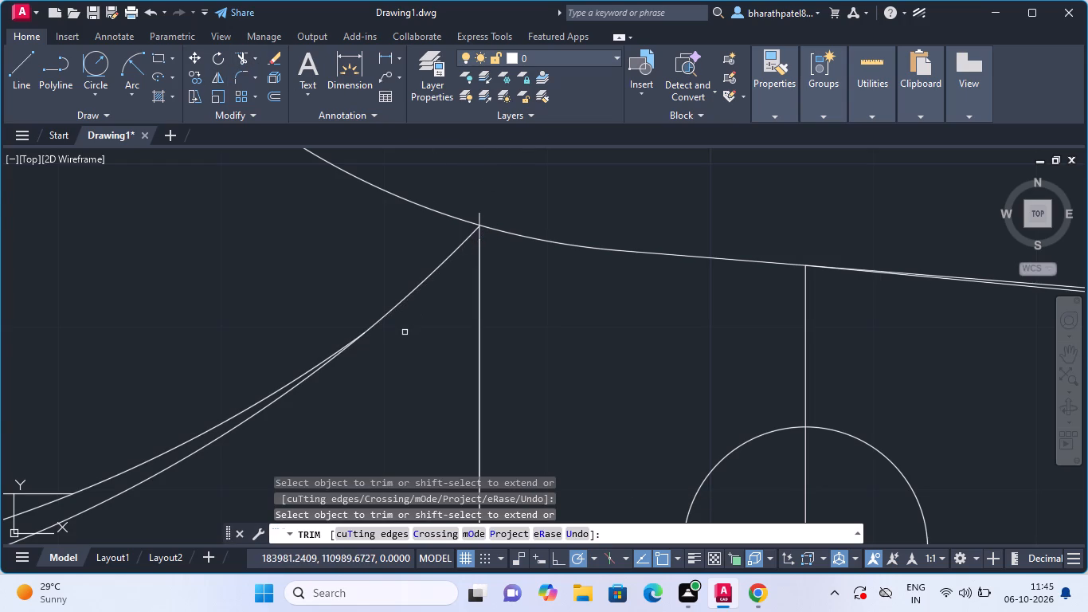
pyautogui.scroll(-5, 405, 333)
pyautogui.scroll(3, 314, 395)
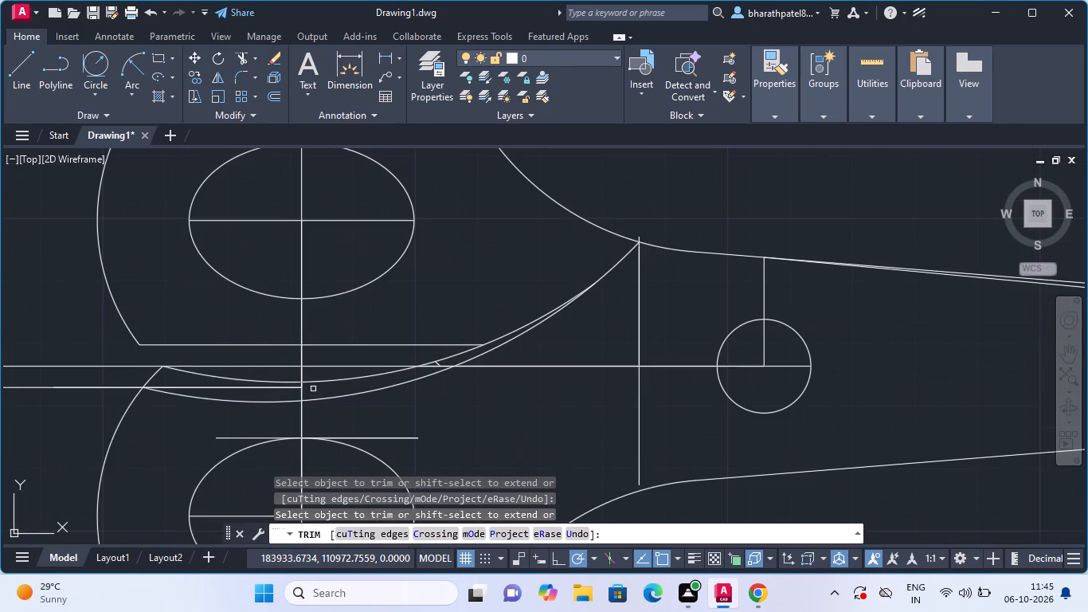
pyautogui.click(205, 374)
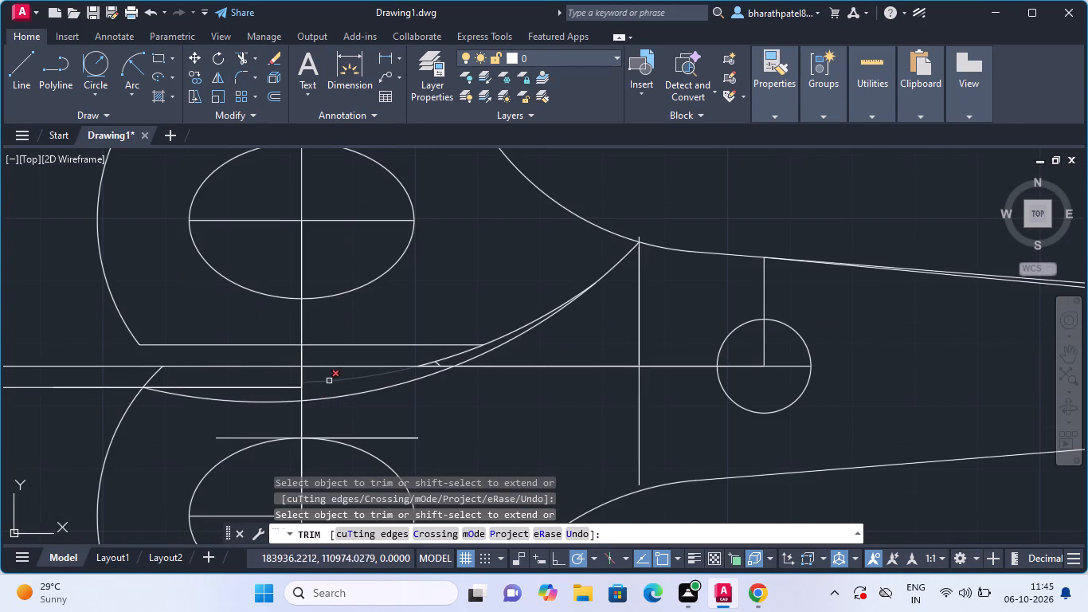
pyautogui.click(329, 380)
pyautogui.doubleClick(436, 360)
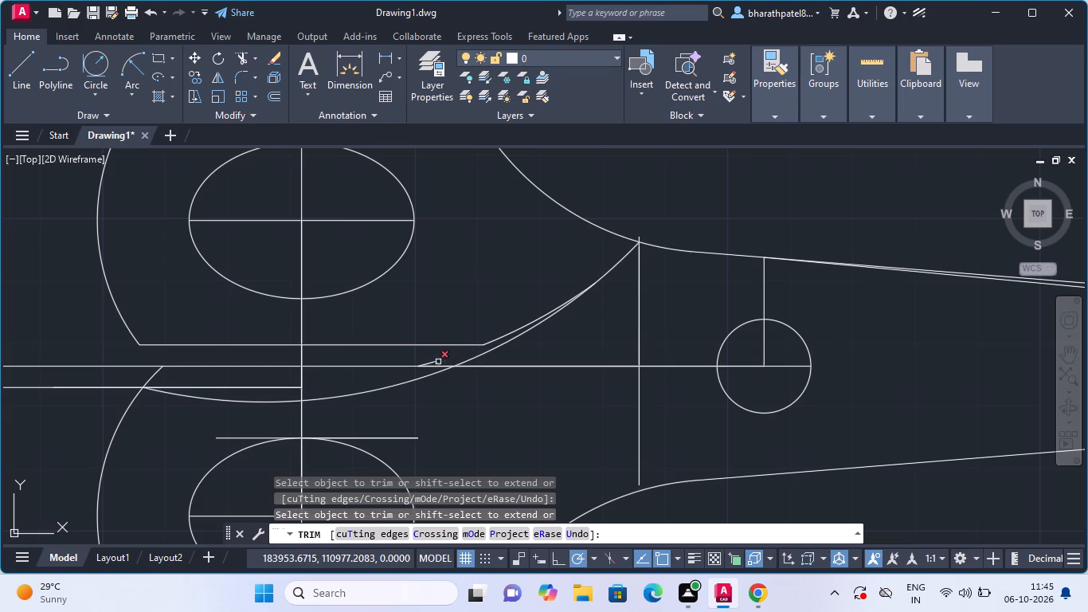
pyautogui.click(436, 363)
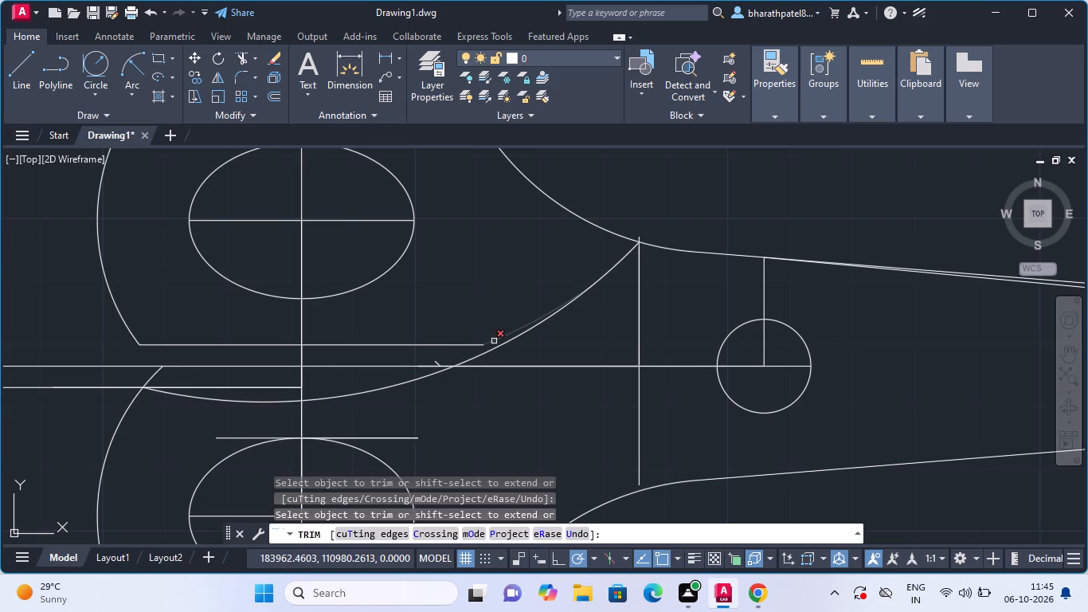
pyautogui.click(495, 340)
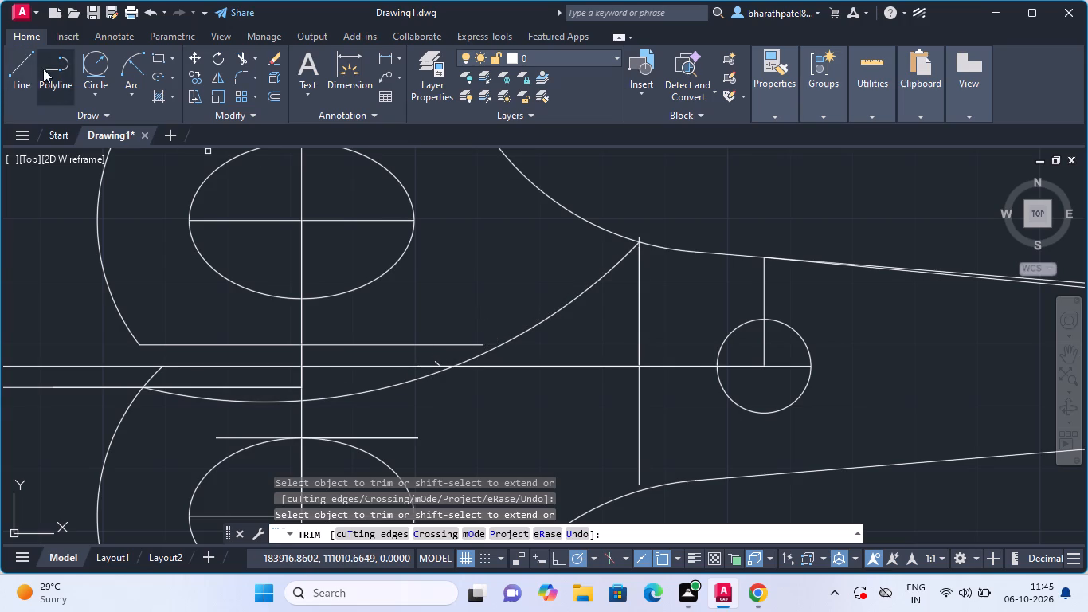
# Continue the upper loop's horizontal closing line past the radius 83 arc and trim its overhang at the arc.
pyautogui.click(18, 73)
pyautogui.click(481, 344)
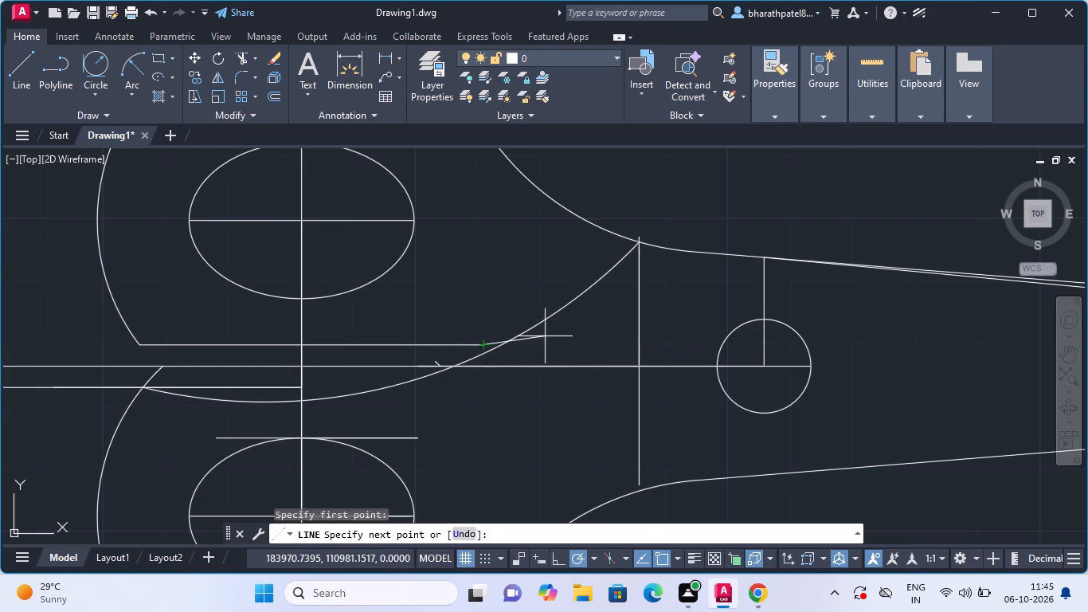
pyautogui.click(542, 346)
pyautogui.press('Escape')
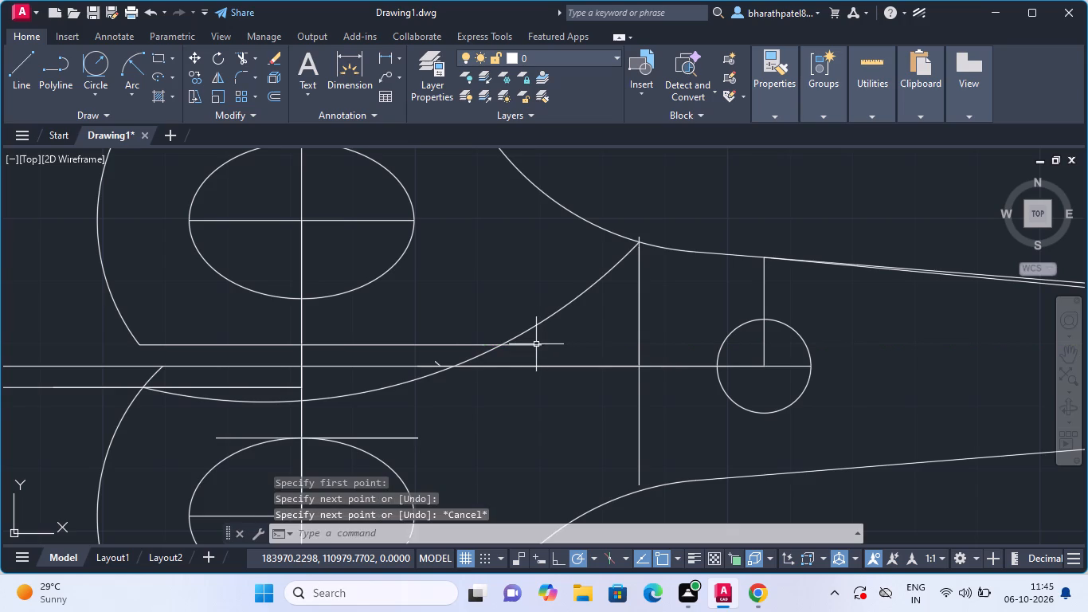
pyautogui.click(243, 52)
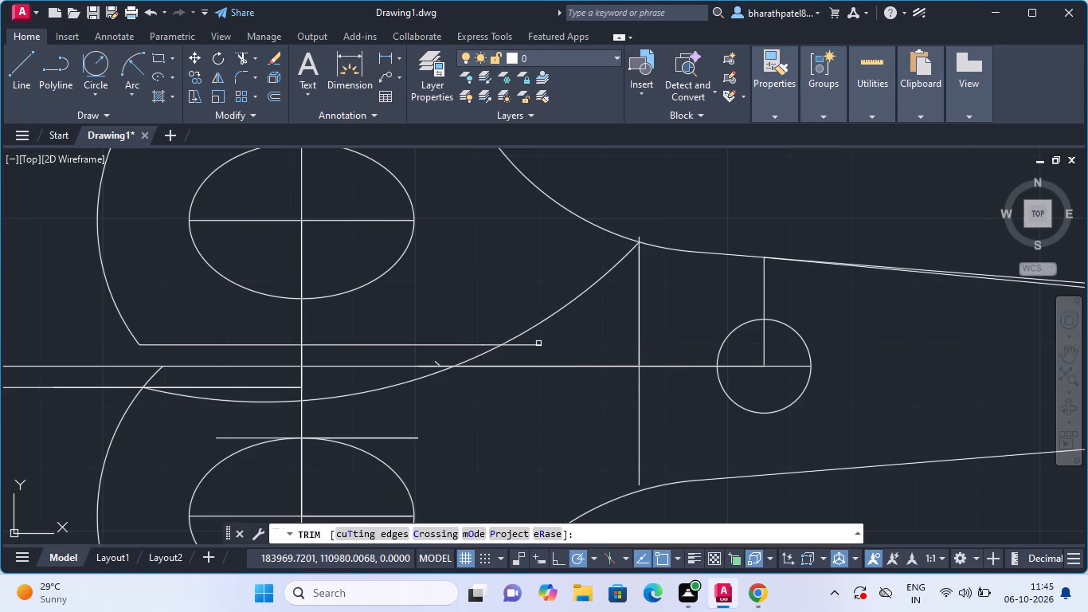
pyautogui.click(538, 343)
# Trim the small leftover arc stub just above the horizontal centreline near the radius 83 arc.
pyautogui.scroll(-2, 538, 349)
pyautogui.scroll(3, 521, 366)
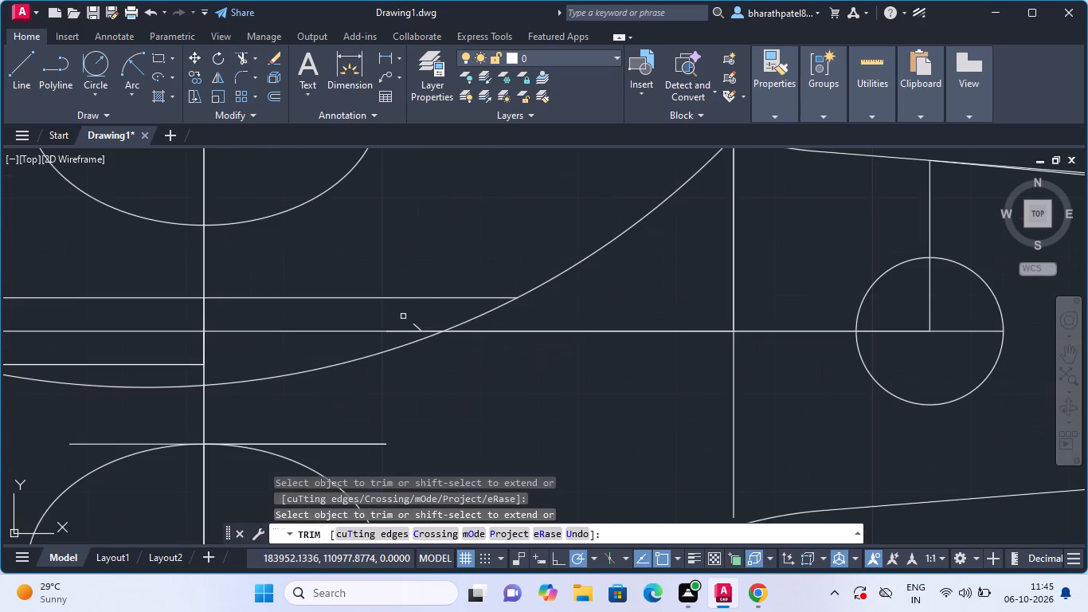
pyautogui.click(417, 326)
# Trim the lower large circle's end above the lower offset line, and that line's segment from the circle to the ellipses' vertical axis.
pyautogui.scroll(-4, 420, 326)
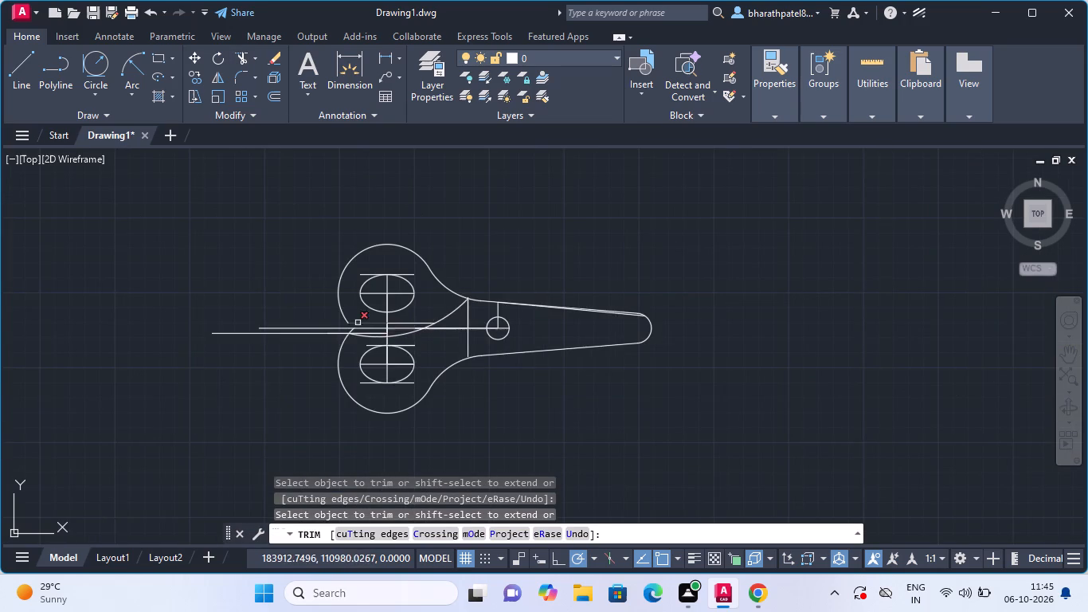
pyautogui.scroll(4, 354, 320)
pyautogui.moveTo(267, 377); pyautogui.dragTo(274, 378)
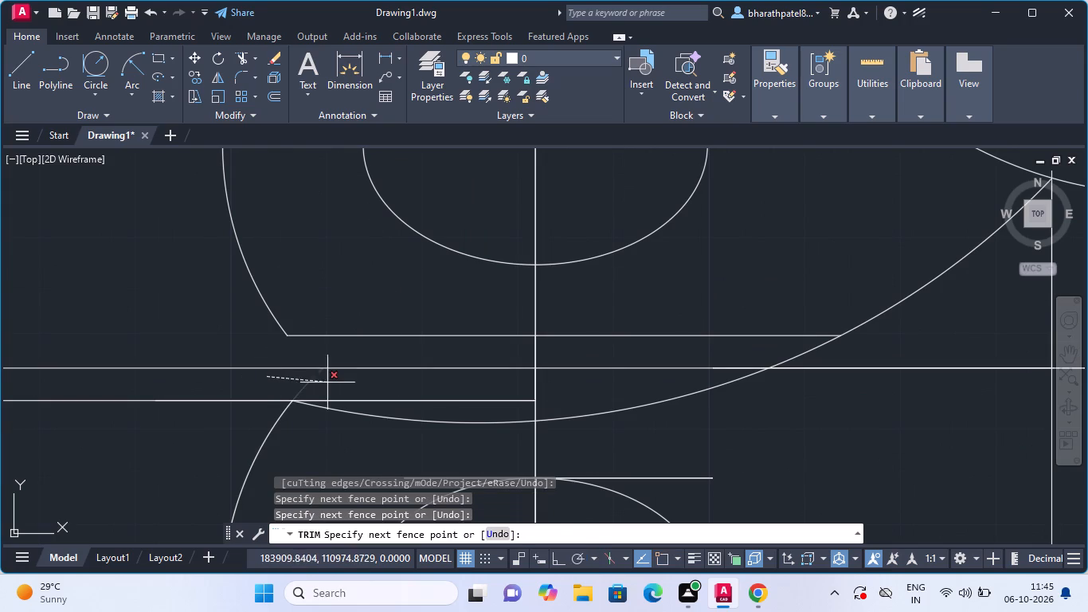
pyautogui.click(341, 385)
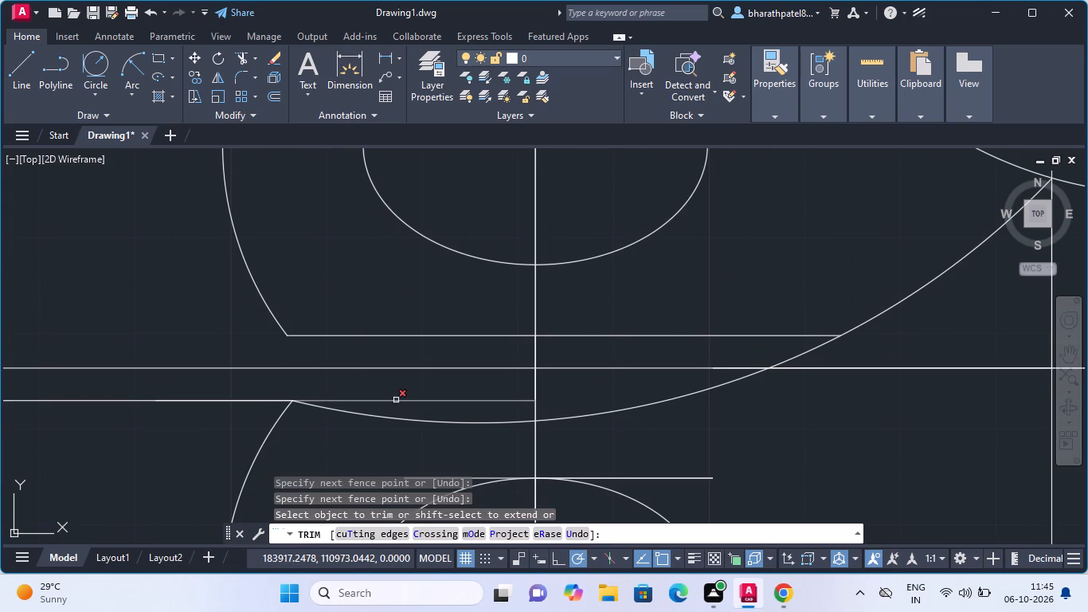
pyautogui.click(396, 400)
pyautogui.click(401, 395)
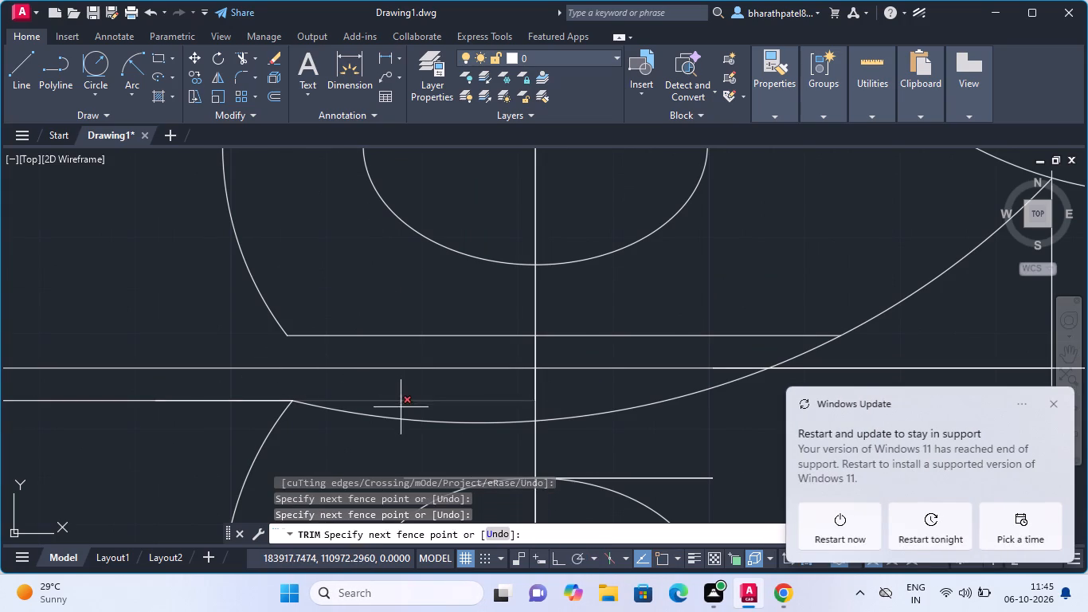
pyautogui.click(401, 407)
# Trim off the horizontal tangent construction lines at the lower ellipse's top and bottom and the upper ellipse's top.
pyautogui.scroll(-3, 407, 398)
pyautogui.scroll(-2, 256, 424)
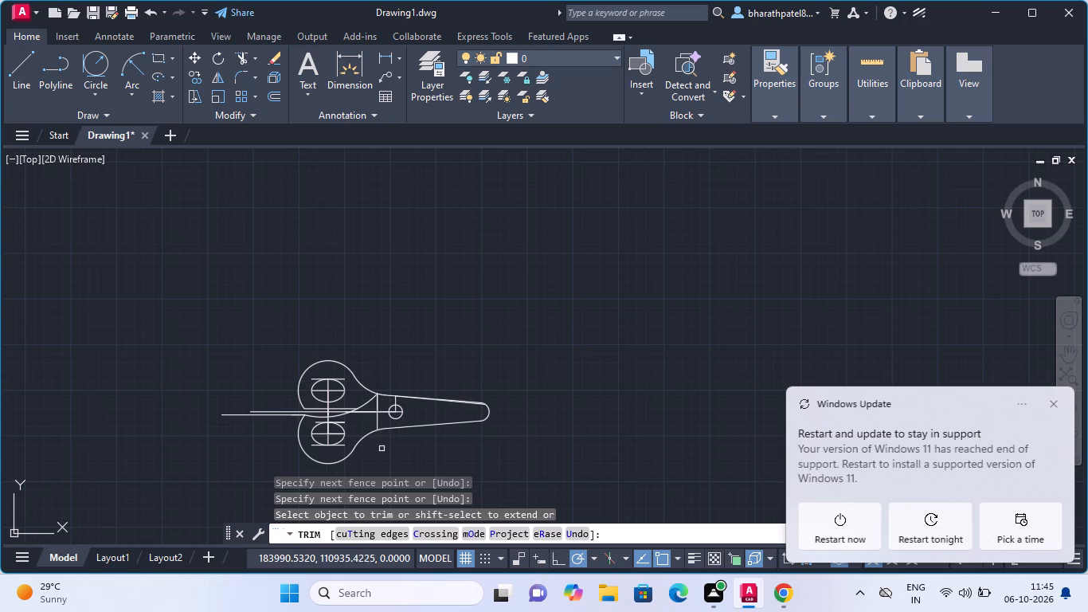
pyautogui.scroll(-1, 391, 357)
pyautogui.scroll(3, 377, 398)
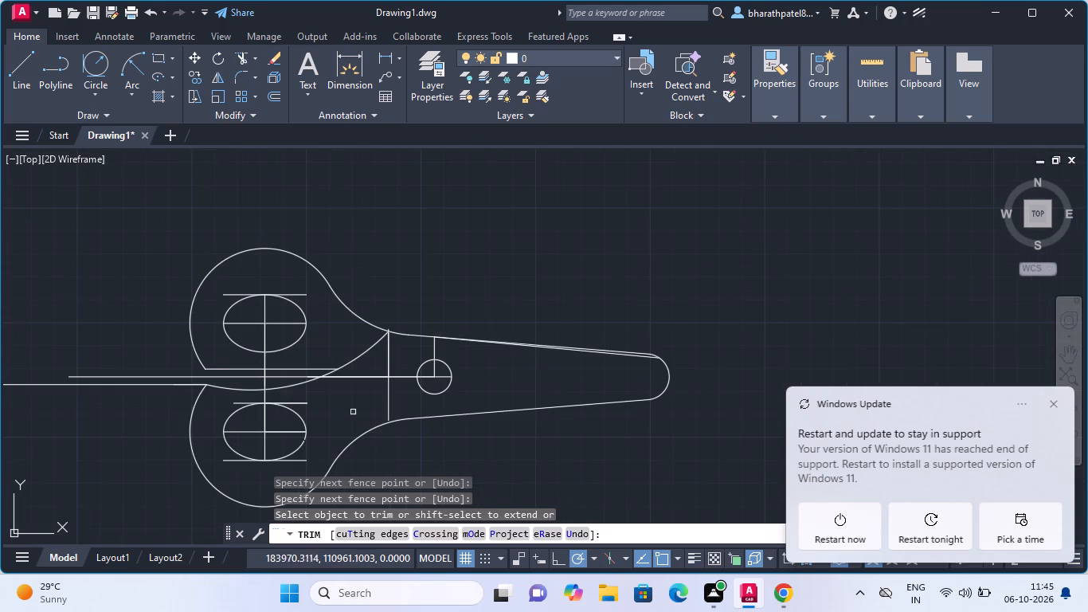
pyautogui.click(301, 404)
pyautogui.click(301, 405)
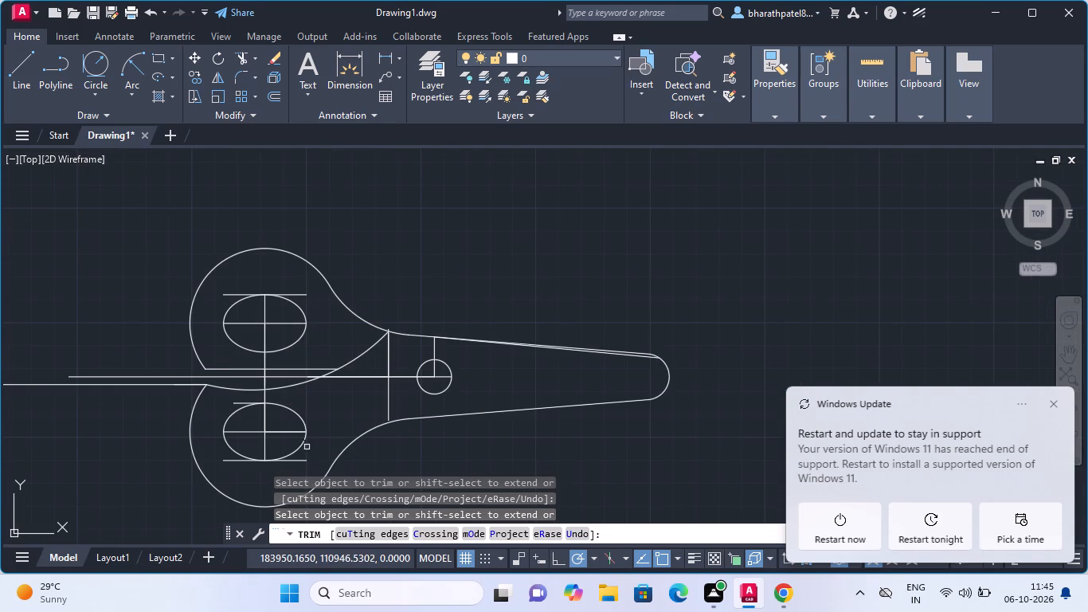
pyautogui.click(303, 461)
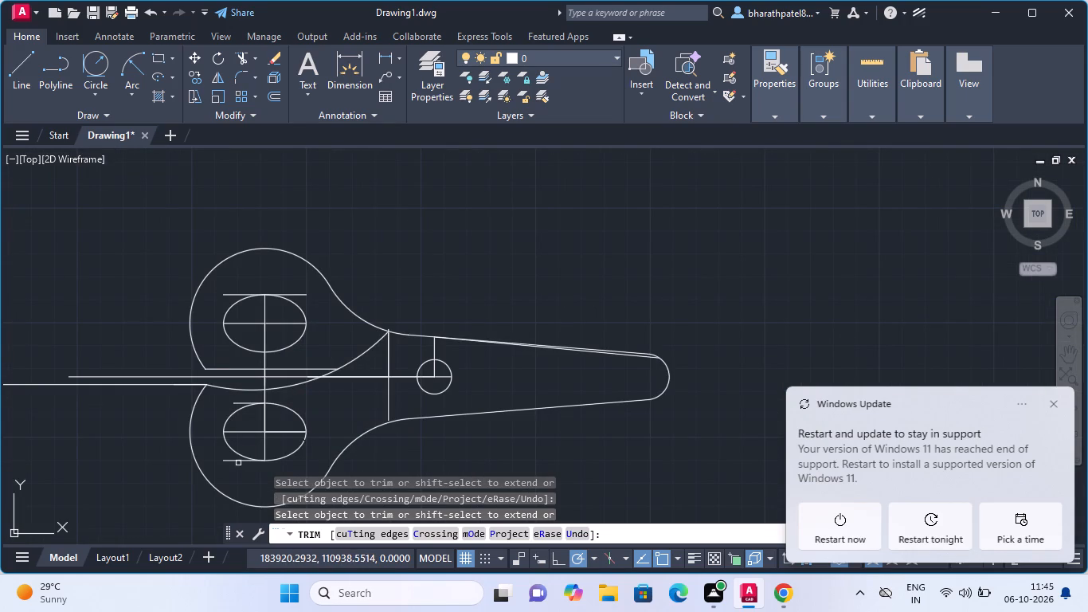
pyautogui.click(238, 461)
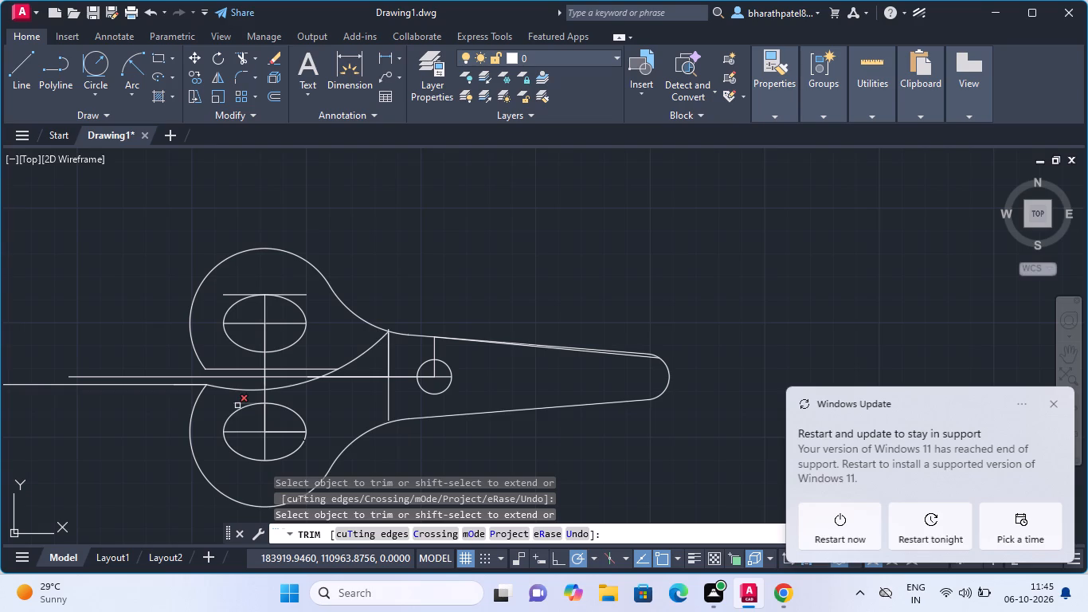
pyautogui.click(237, 406)
pyautogui.click(295, 294)
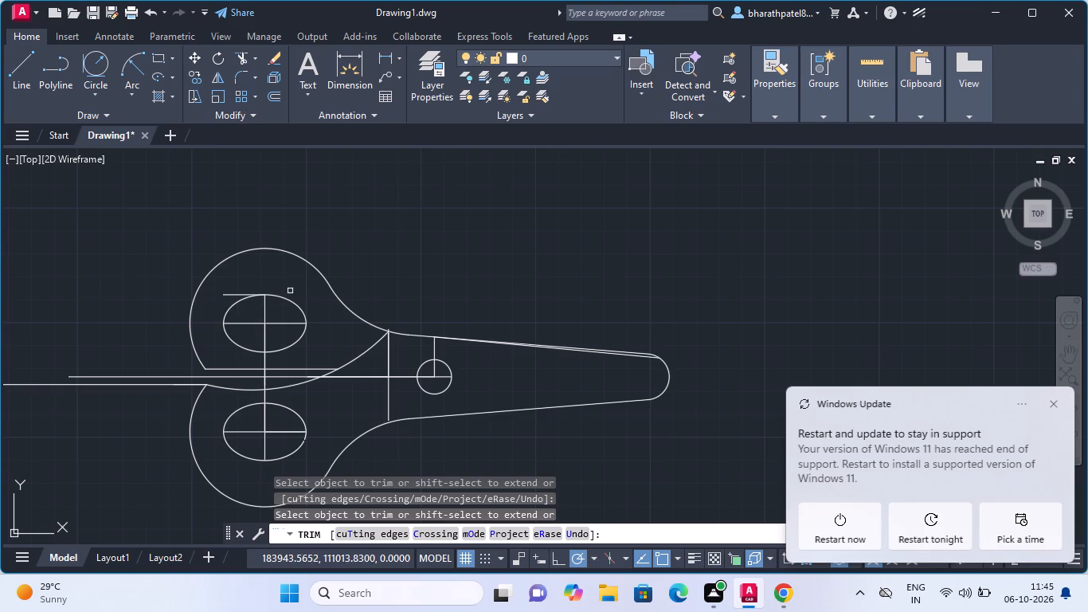
pyautogui.click(233, 296)
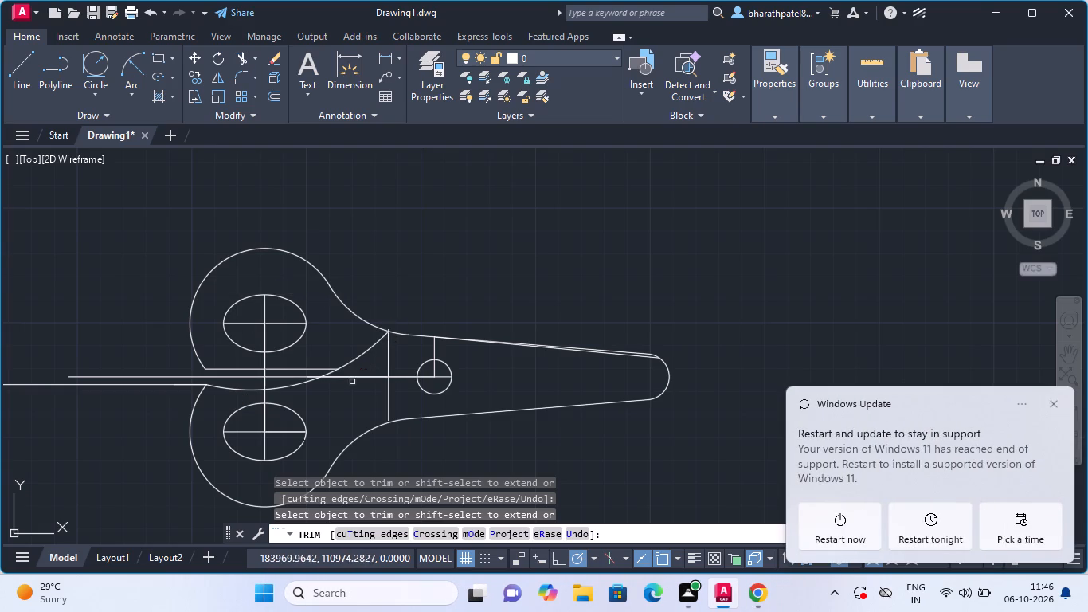
# Trim away the horizontal centreline between the loops, from the arm's vertical line leftward past the ellipses' vertical axis.
pyautogui.click(348, 376)
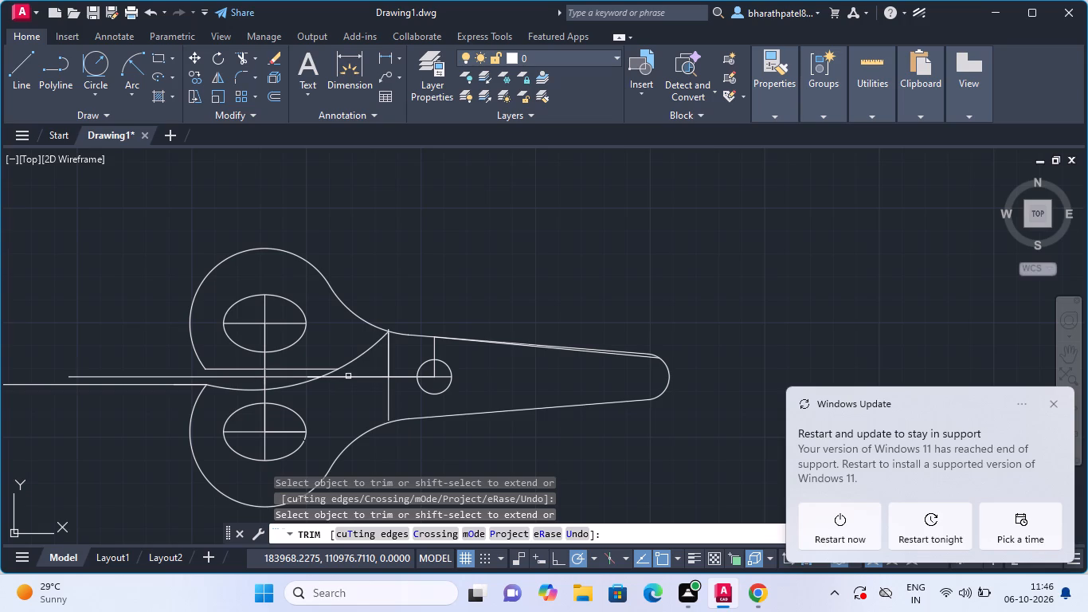
pyautogui.doubleClick(348, 376)
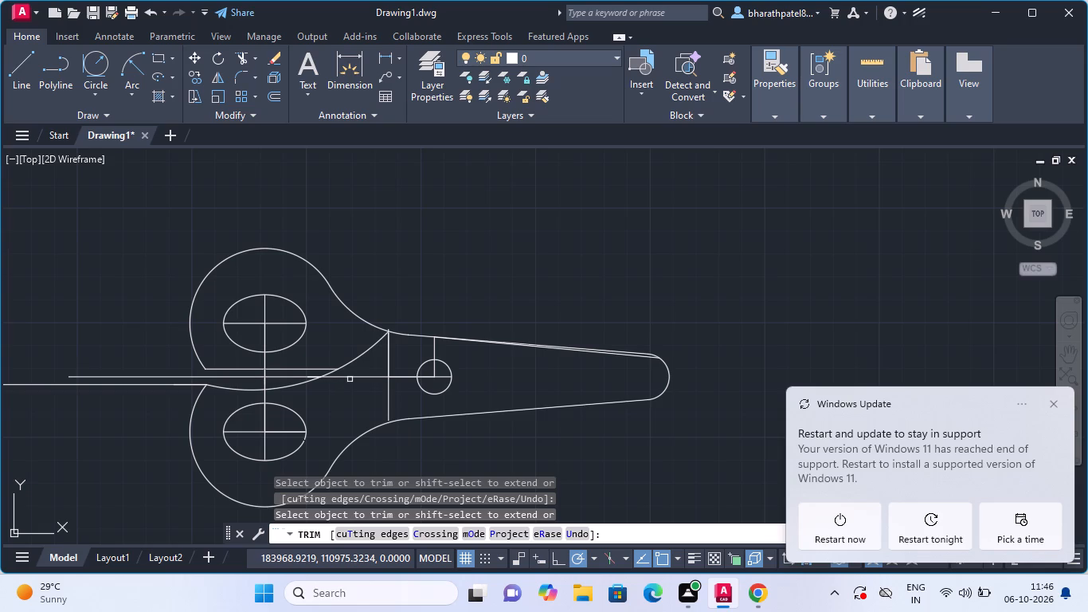
pyautogui.click(351, 377)
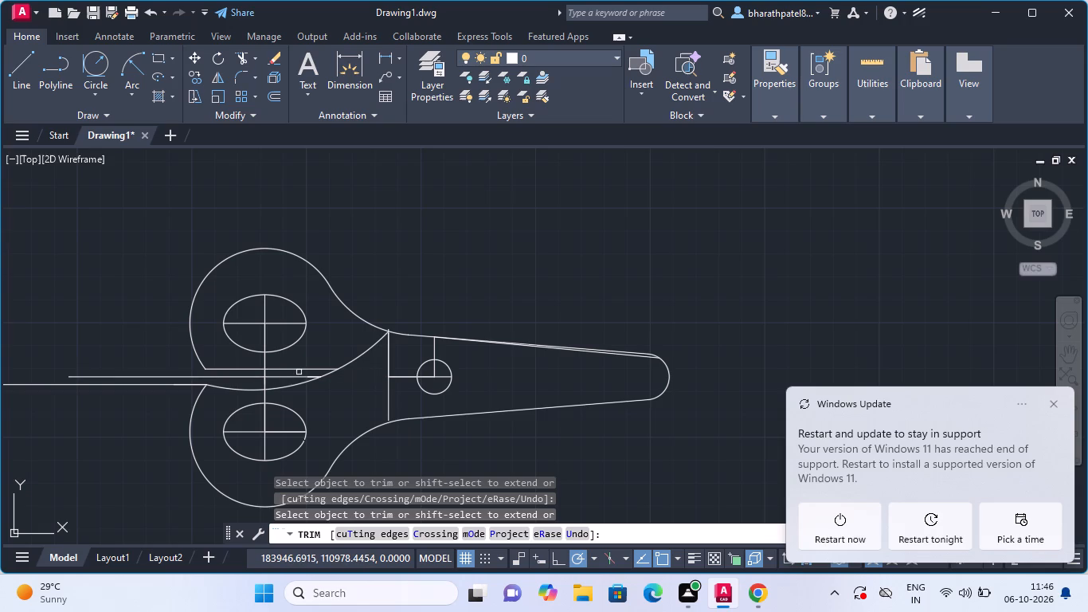
pyautogui.scroll(2, 299, 372)
pyautogui.click(292, 386)
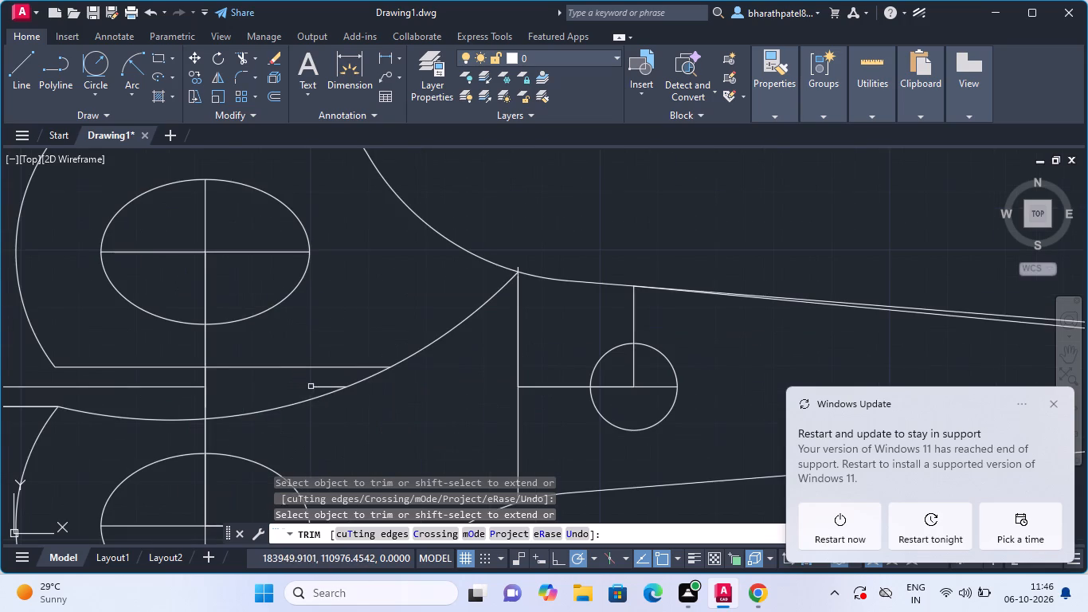
pyautogui.doubleClick(313, 386)
pyautogui.click(319, 386)
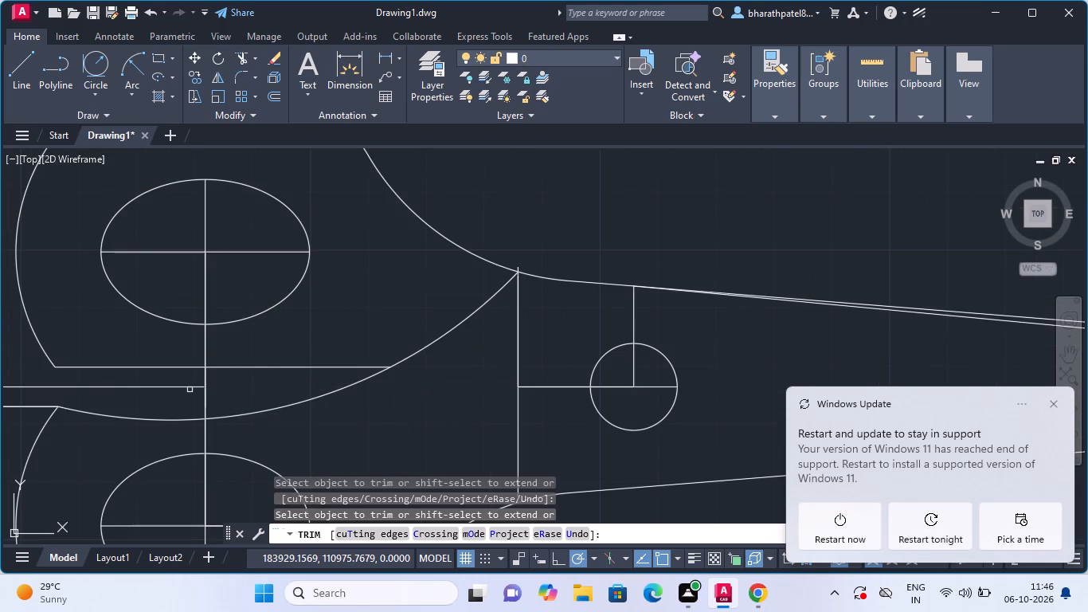
pyautogui.click(189, 386)
# Trim away the lower offset line's remaining pieces extending leftward outside the lower loop.
pyautogui.scroll(-4, 191, 386)
pyautogui.scroll(2, 120, 400)
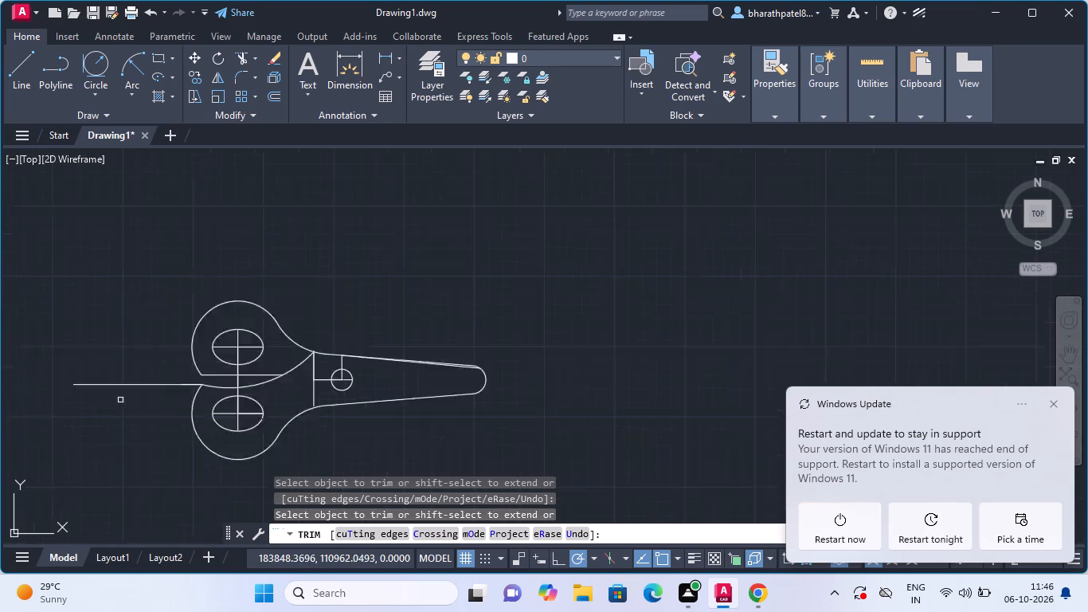
pyautogui.scroll(1, 120, 400)
pyautogui.click(240, 327)
pyautogui.click(268, 390)
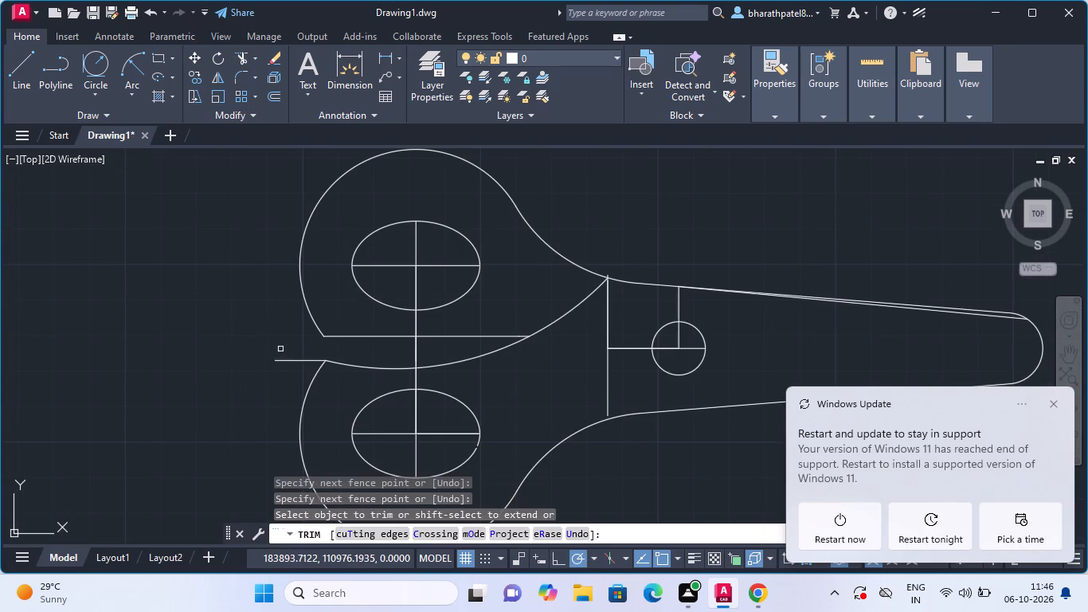
pyautogui.click(280, 349)
pyautogui.click(280, 382)
pyautogui.scroll(-3, 274, 379)
pyautogui.scroll(2, 406, 400)
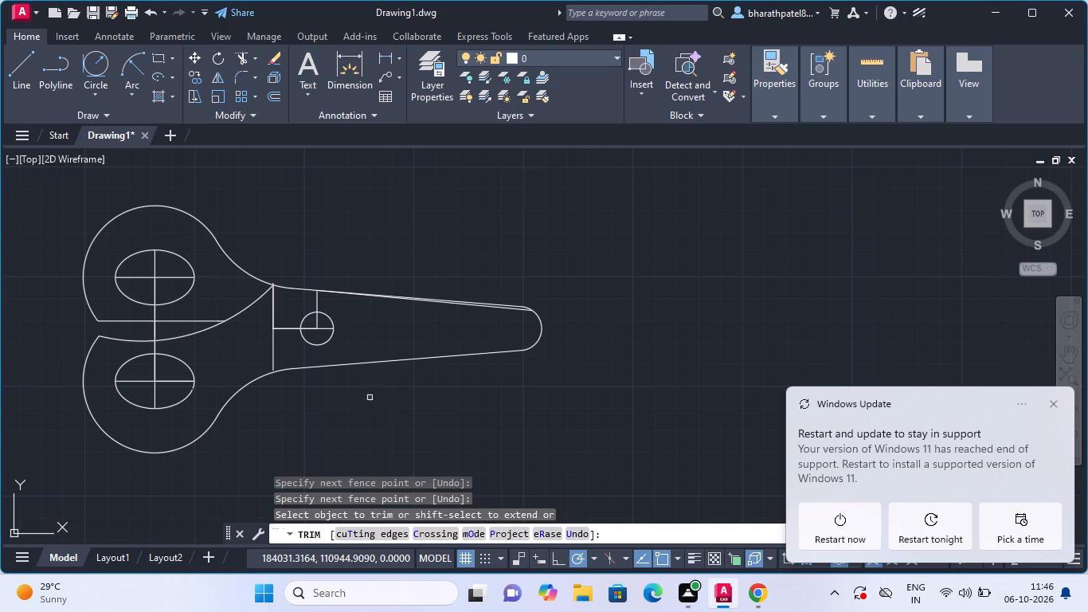
# Trim the arm's vertical line below the small circle's horizontal centreline and its stub above the upper outline.
pyautogui.click(292, 331)
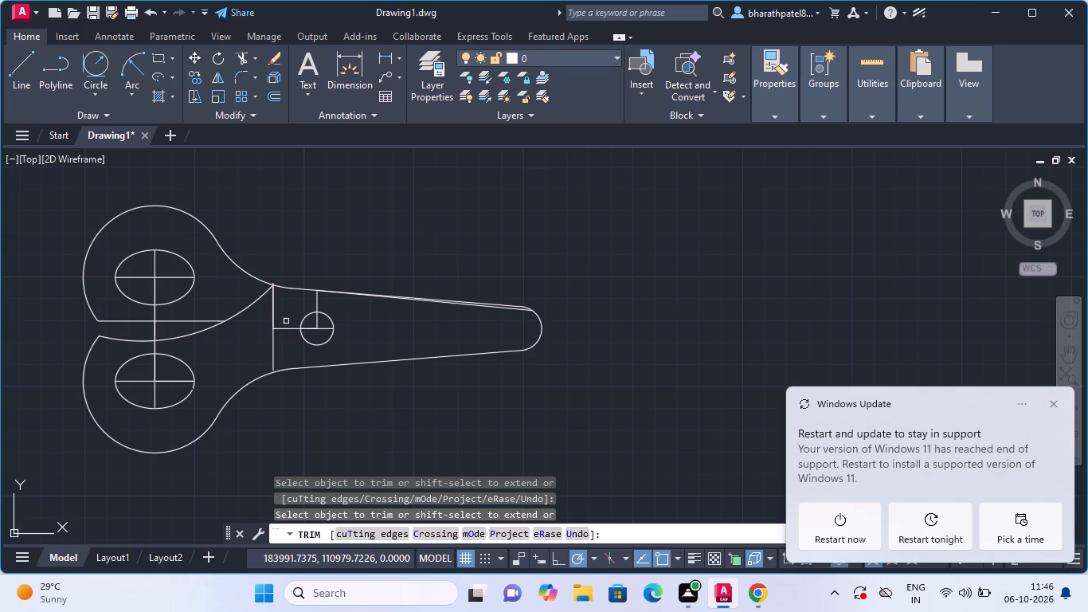
pyautogui.click(250, 340)
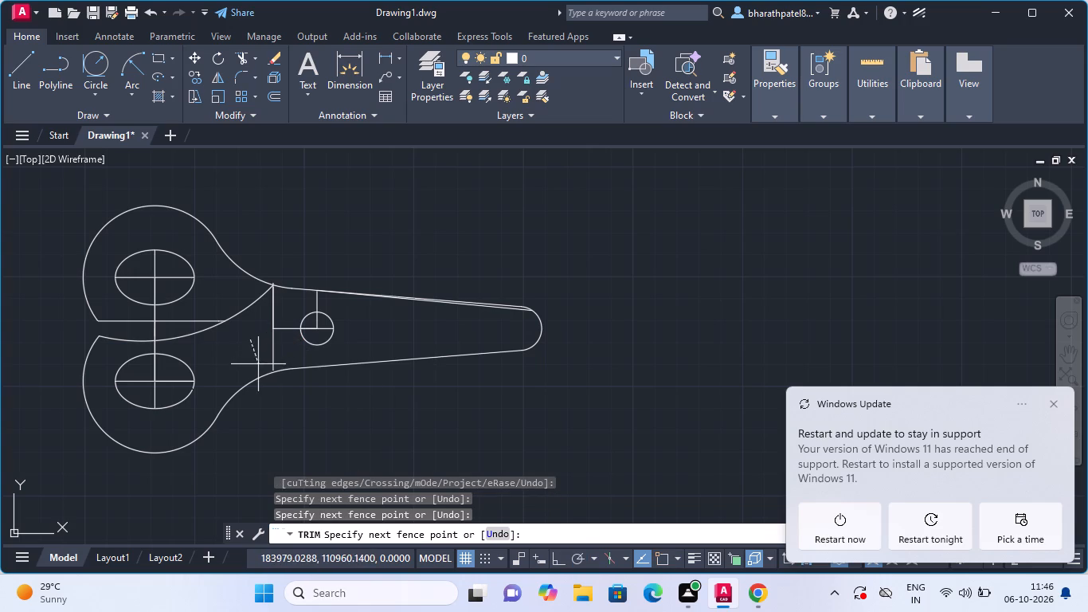
pyautogui.click(275, 357)
pyautogui.scroll(5, 268, 277)
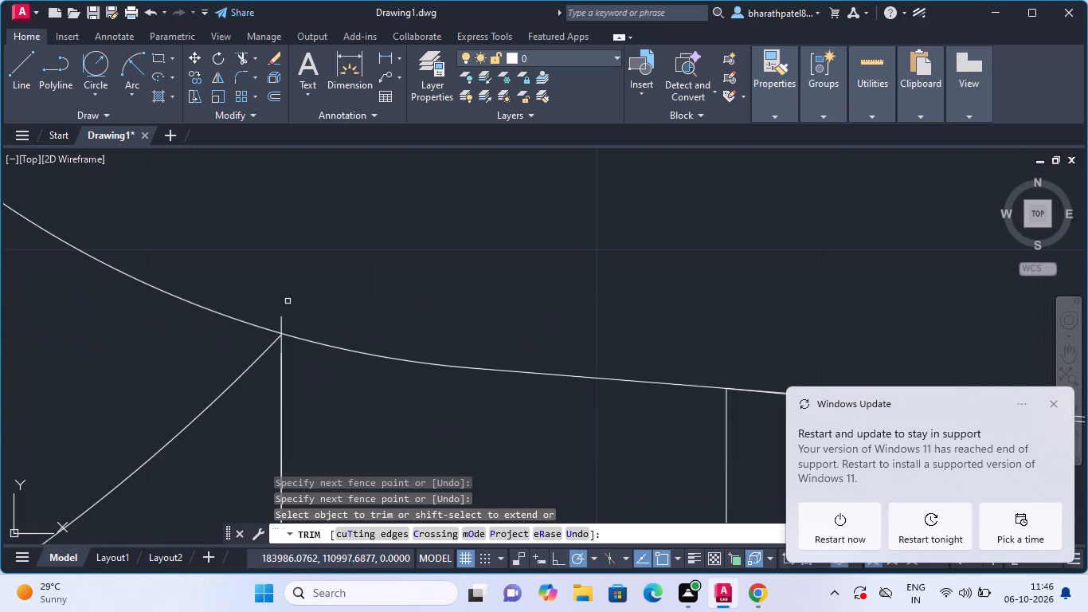
pyautogui.click(280, 320)
# Trim the horizontal centreline's piece inside the small circle, from its centre to its right edge.
pyautogui.scroll(-4, 281, 320)
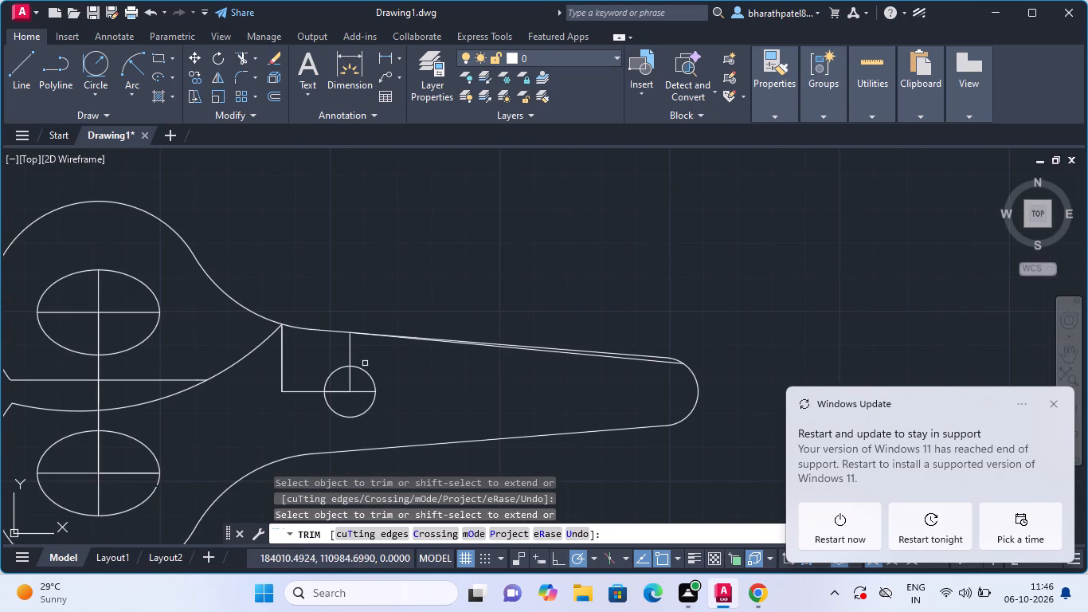
pyautogui.click(362, 390)
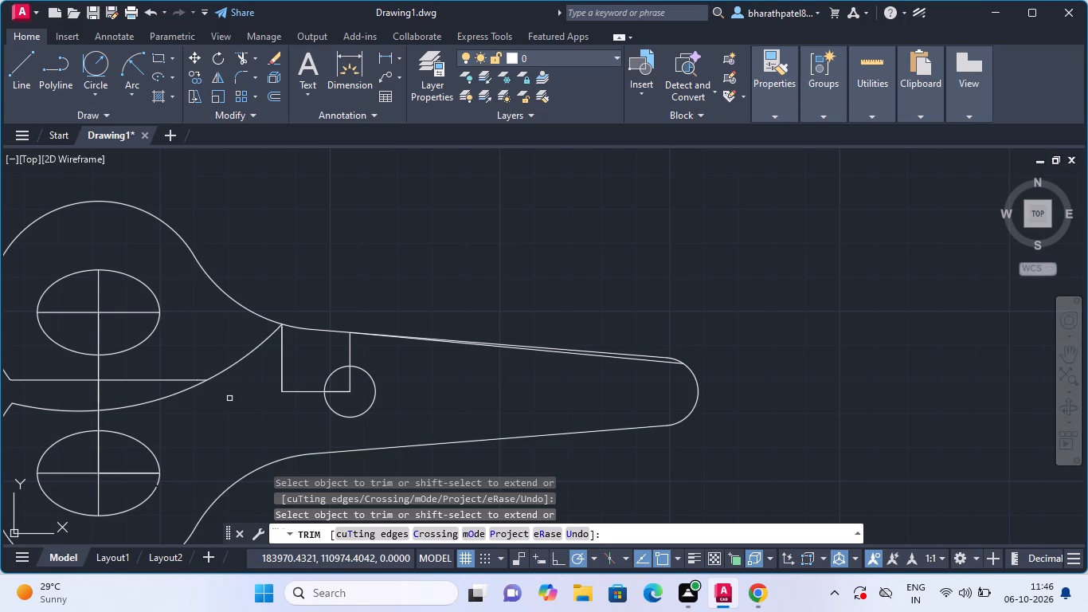
pyautogui.scroll(-2, 224, 398)
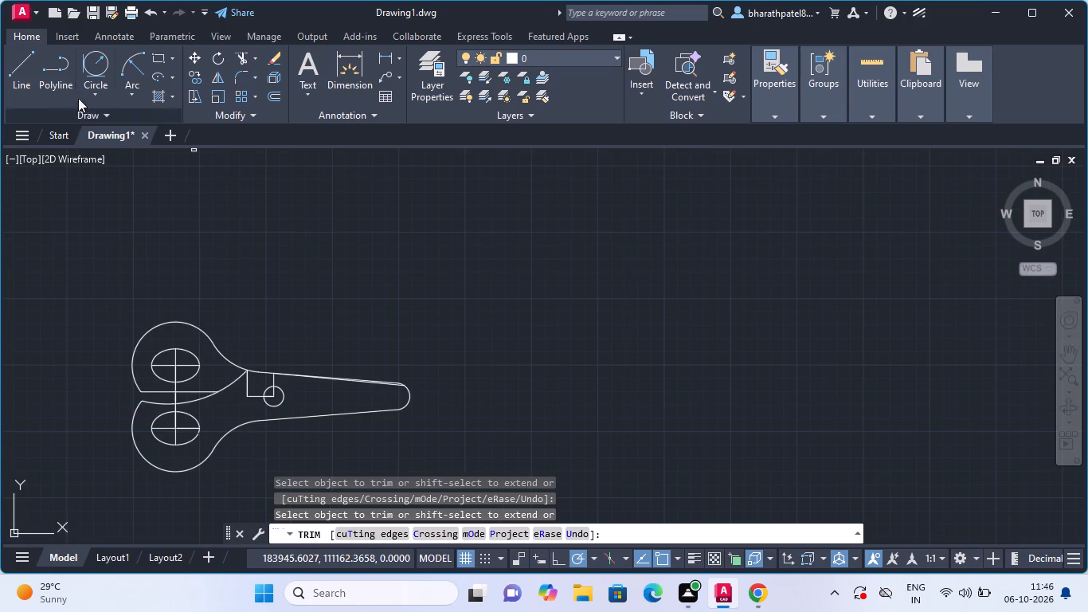
# Add a horizontal linear dimension from the small circle's centre to the tip arc's centre, placed well above the arm.
pyautogui.click(382, 62)
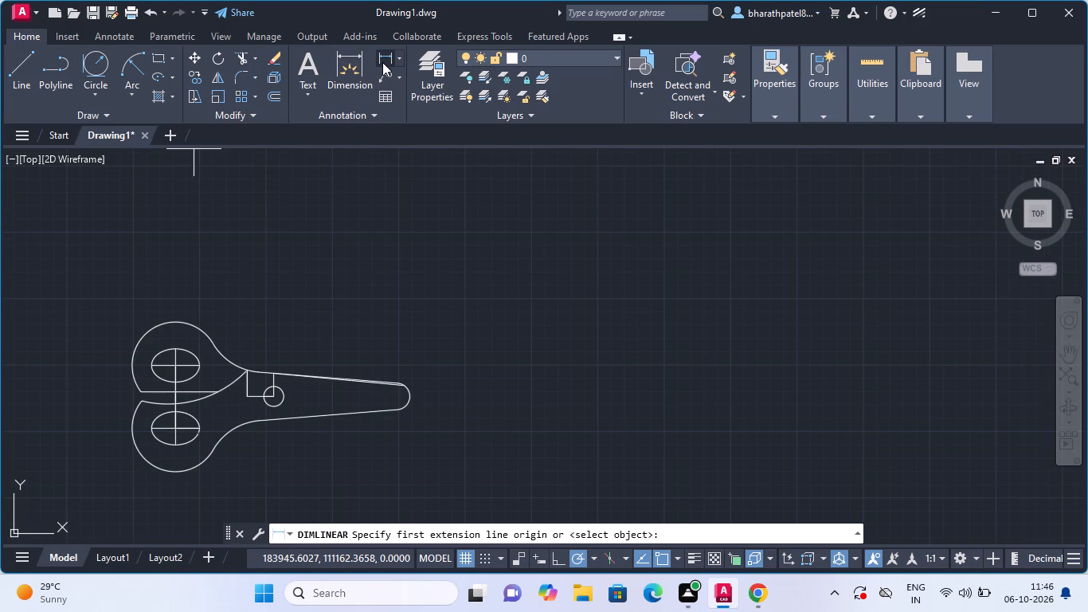
pyautogui.scroll(-2, 385, 315)
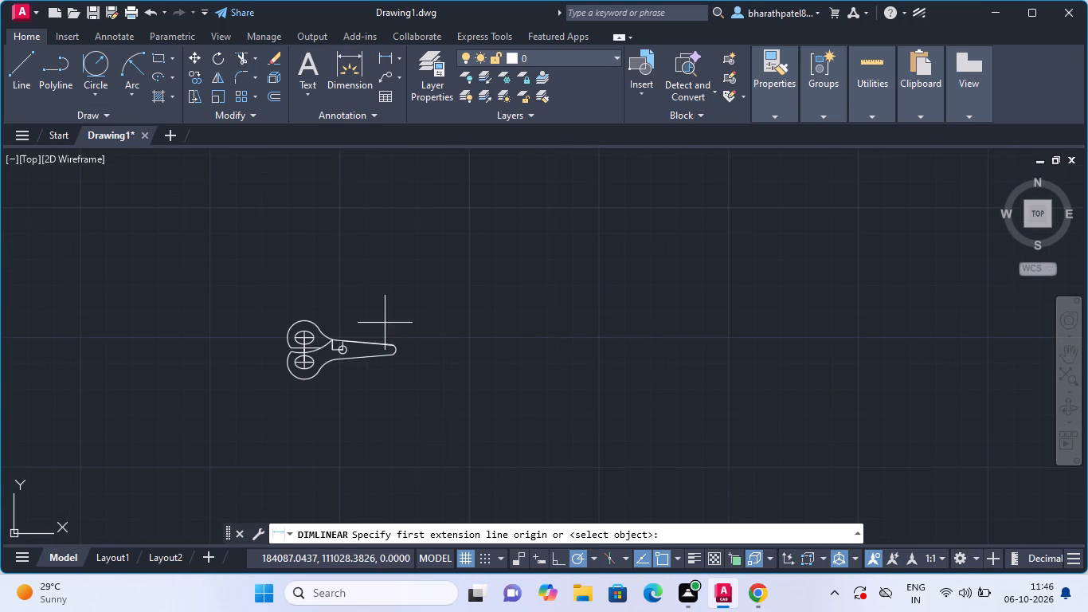
pyautogui.scroll(3, 356, 317)
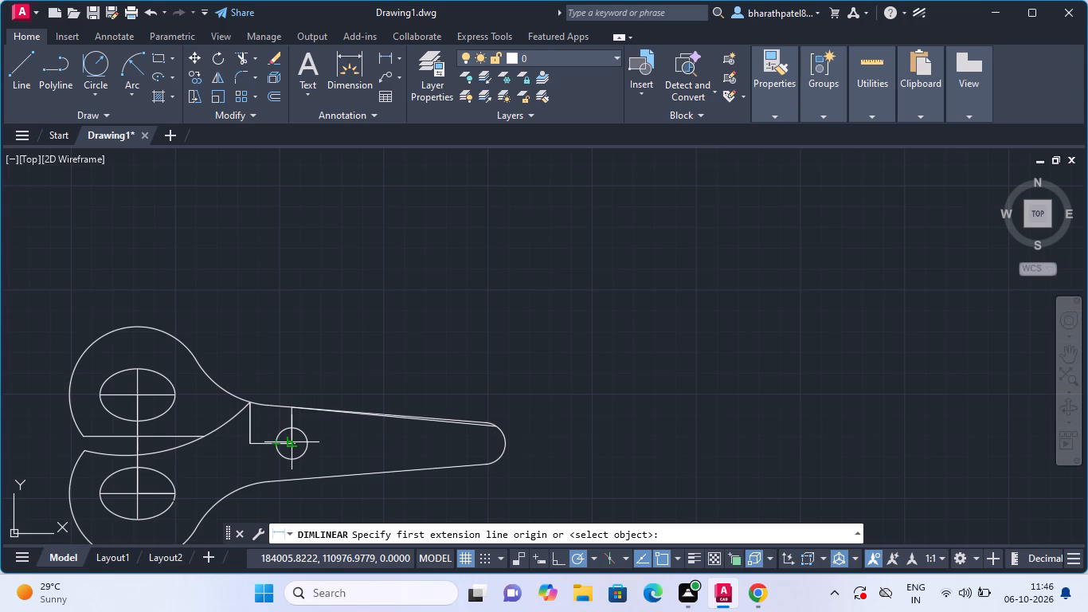
pyautogui.scroll(3, 288, 441)
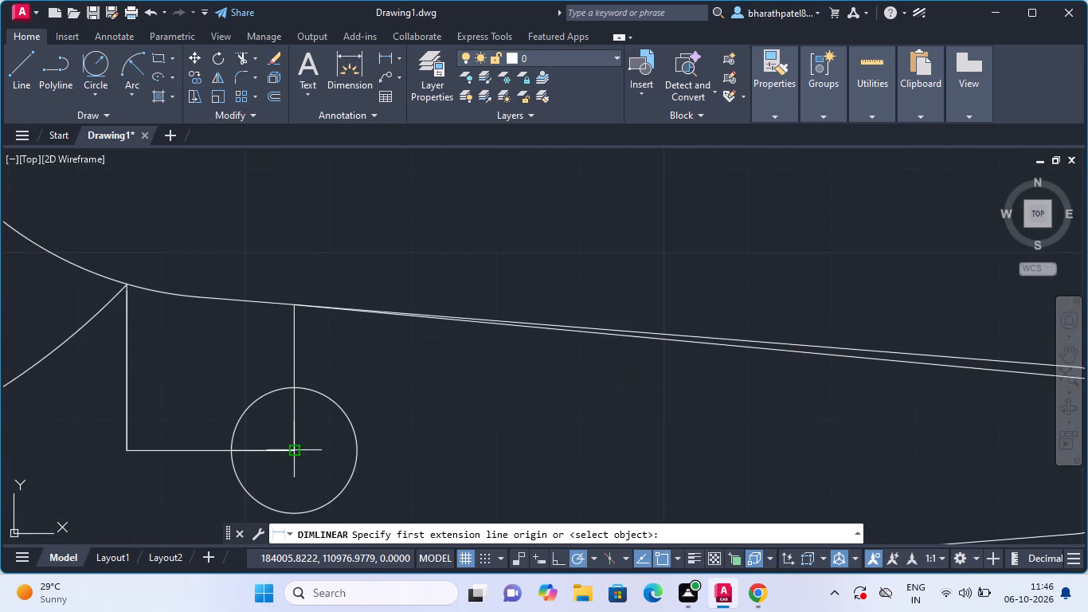
pyautogui.click(295, 449)
pyautogui.scroll(-4, 351, 410)
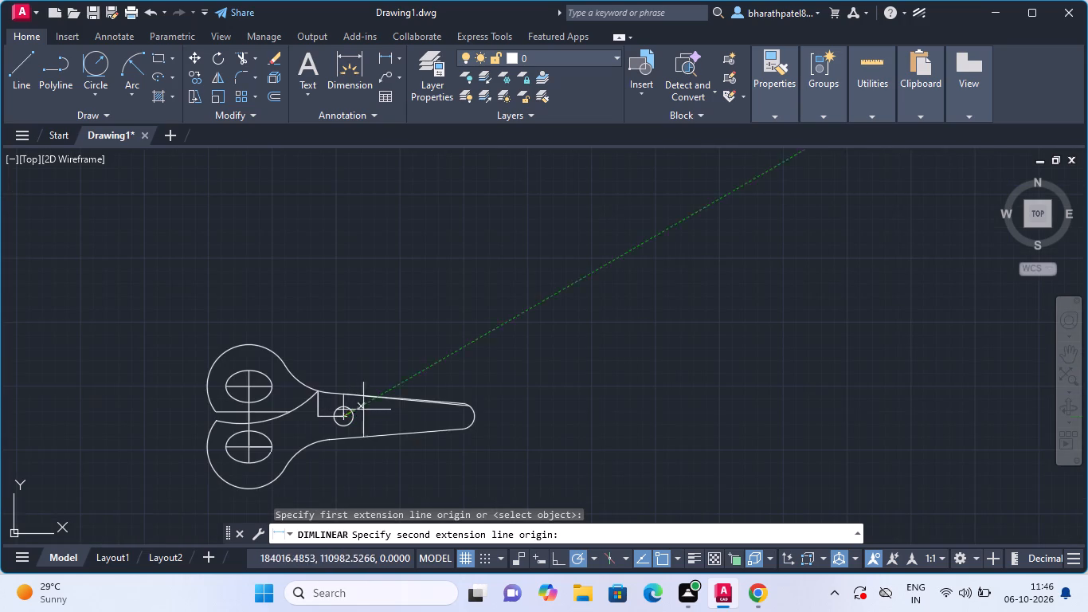
pyautogui.click(460, 421)
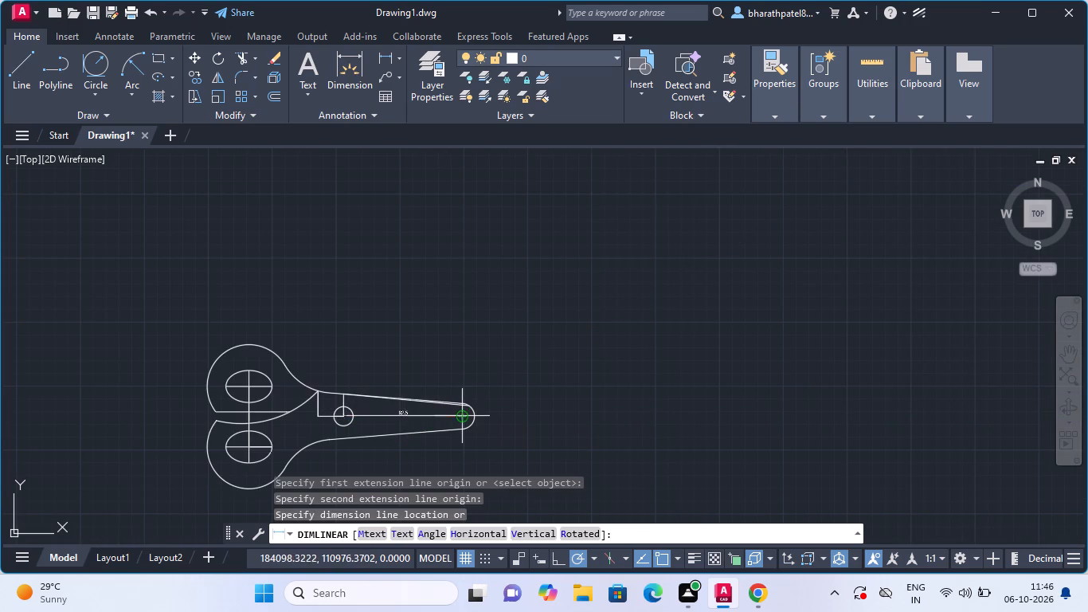
pyautogui.scroll(2, 462, 373)
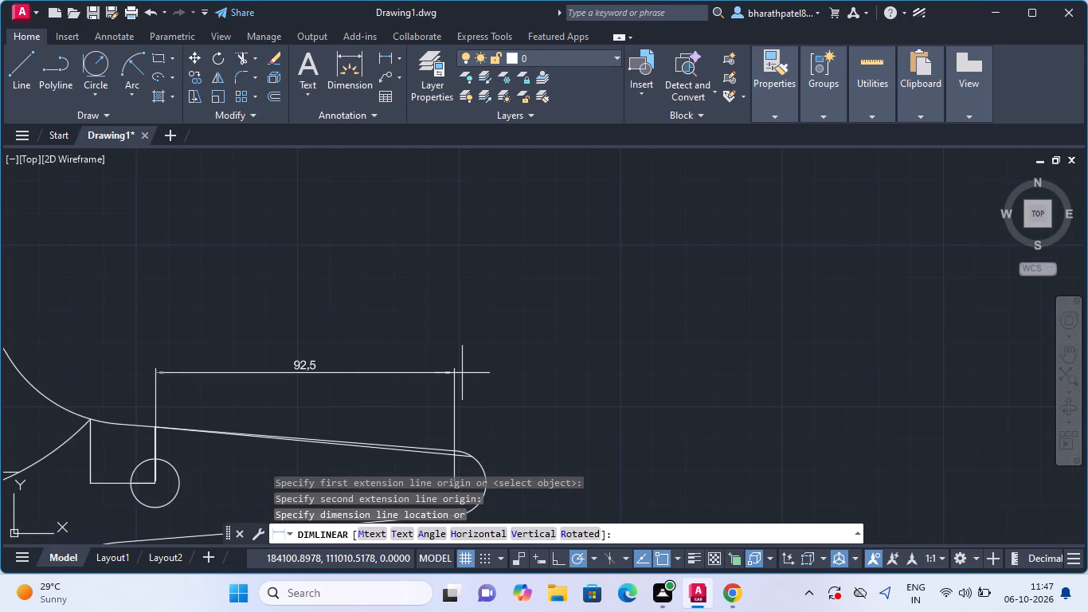
pyautogui.scroll(-3, 444, 235)
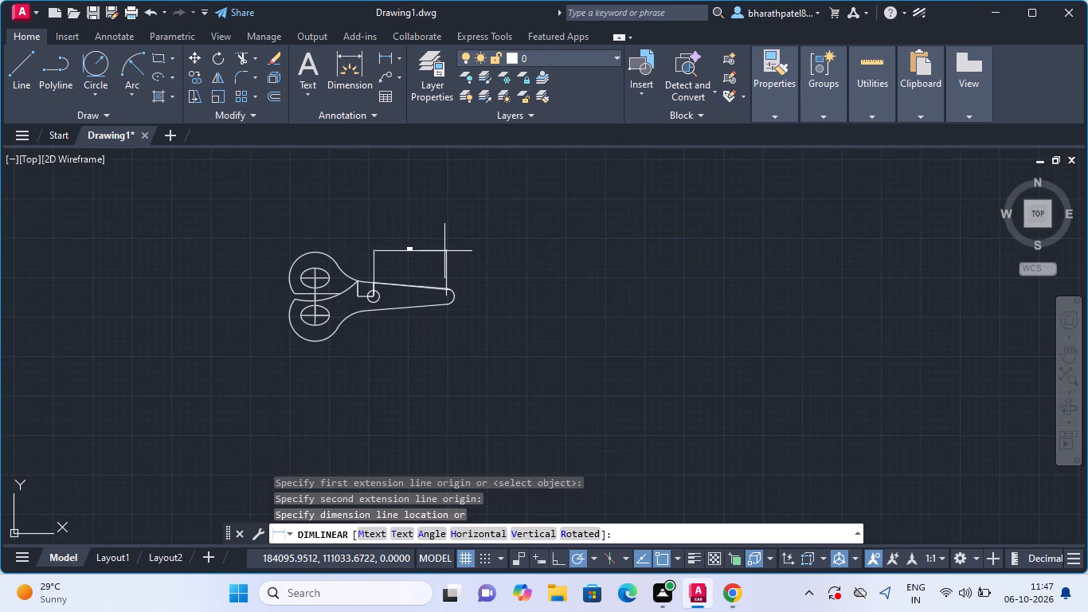
pyautogui.scroll(-1, 432, 202)
pyautogui.scroll(2, 432, 218)
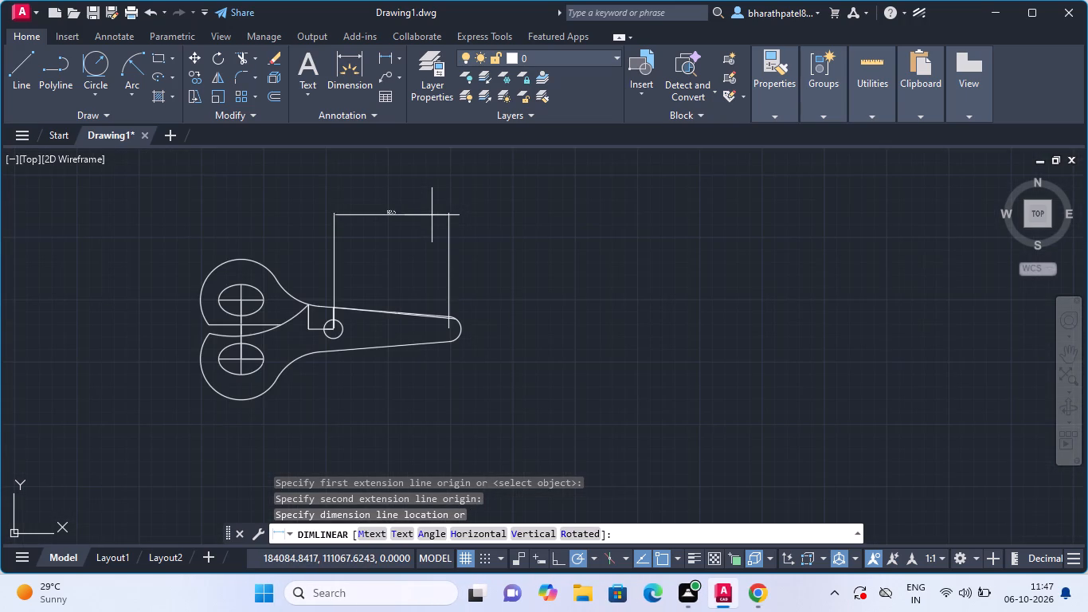
pyautogui.scroll(2, 432, 215)
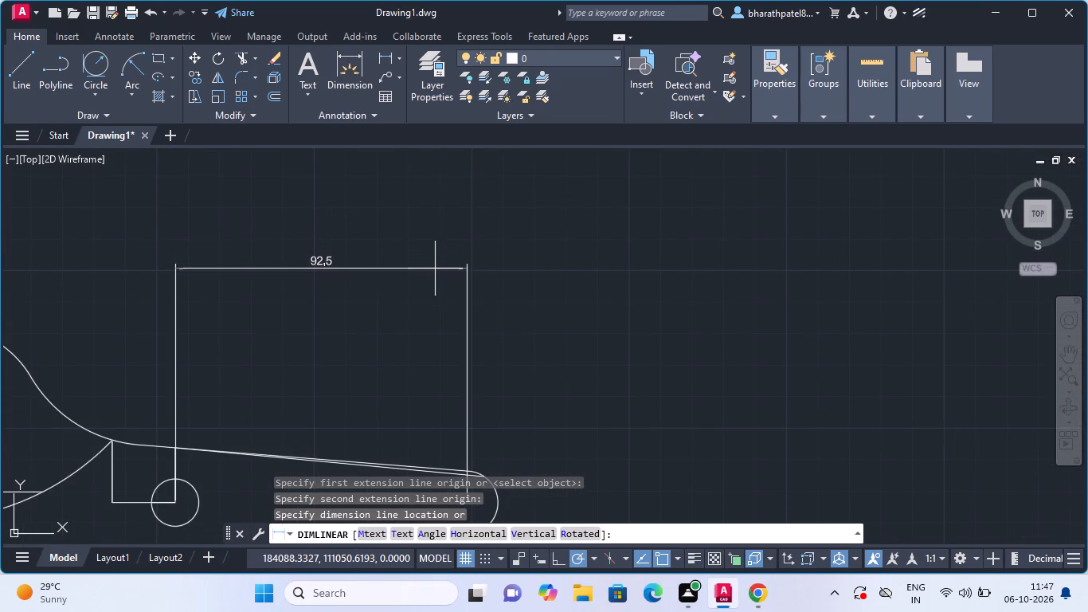
pyautogui.click(438, 247)
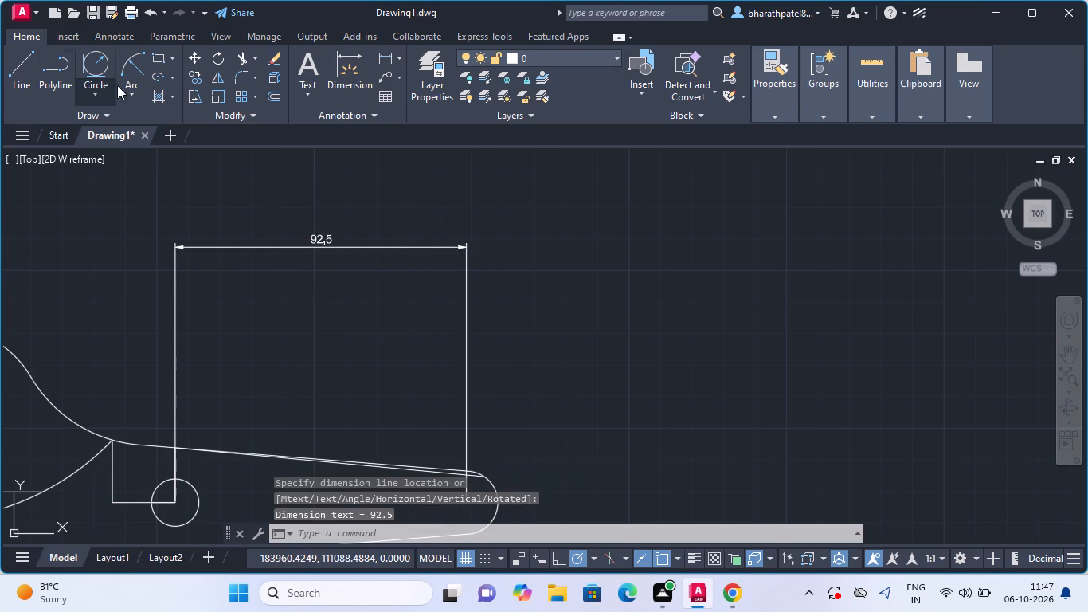
# Add a linear dimension from the small circle's centre to the arm's vertical line, level with the previous dimension.
pyautogui.click(387, 56)
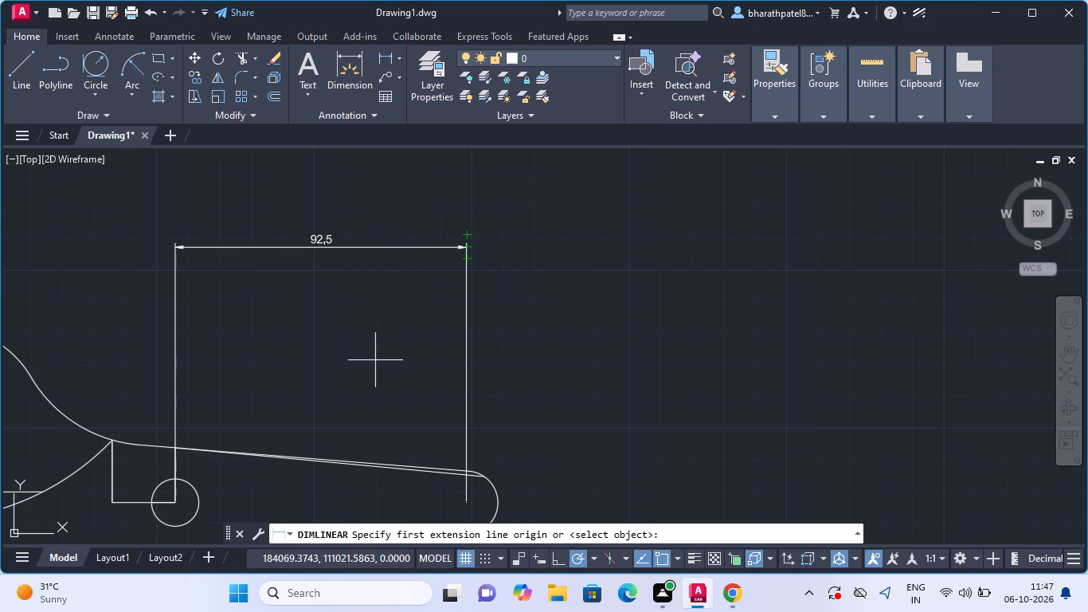
pyautogui.scroll(-2, 253, 421)
pyautogui.scroll(1, 201, 469)
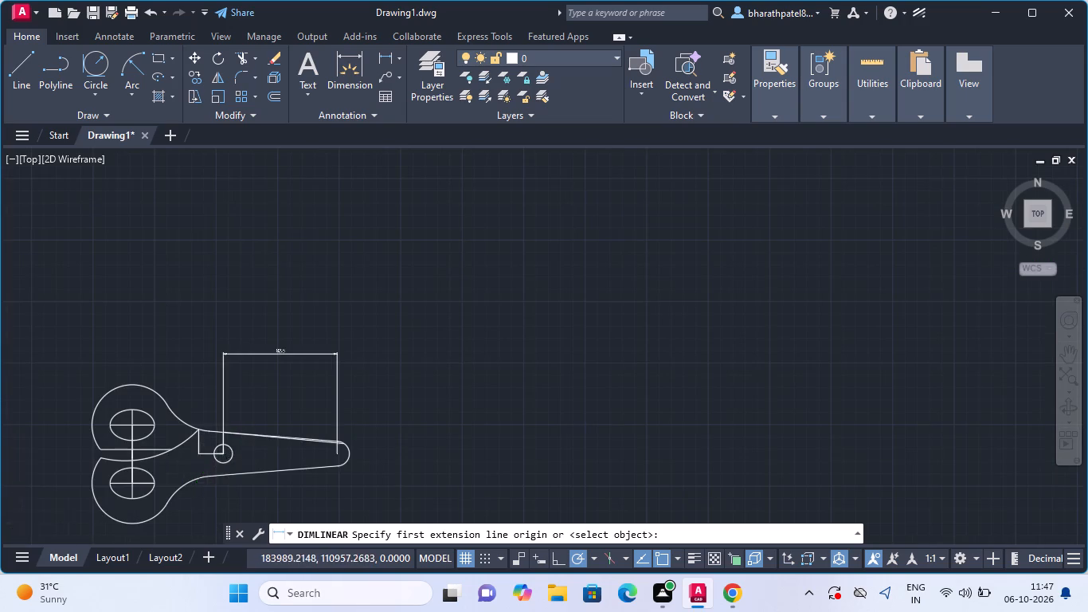
pyautogui.scroll(1, 201, 469)
pyautogui.click(251, 430)
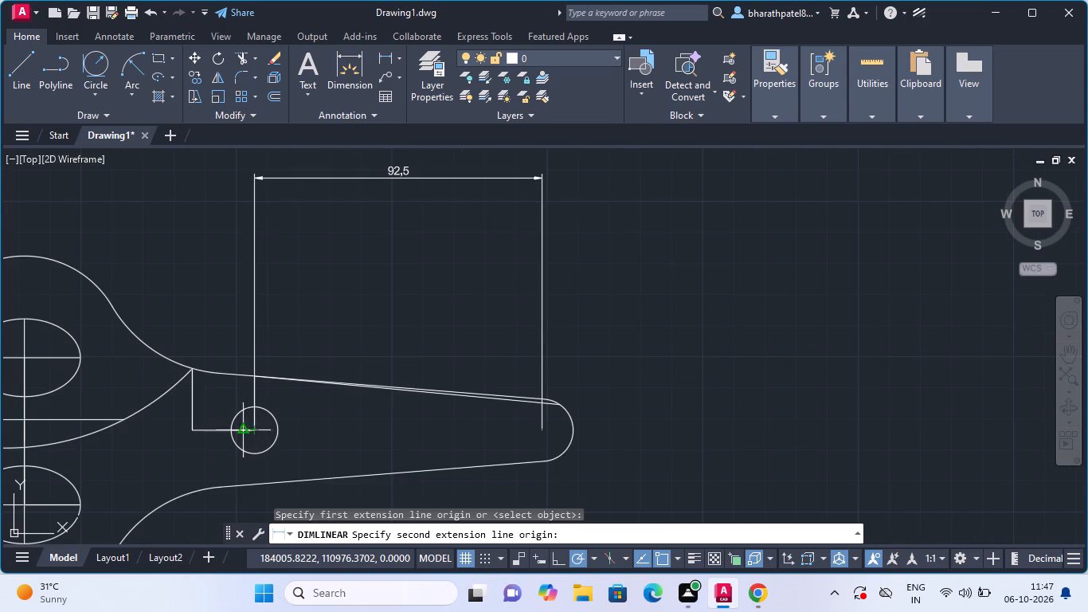
pyautogui.click(194, 430)
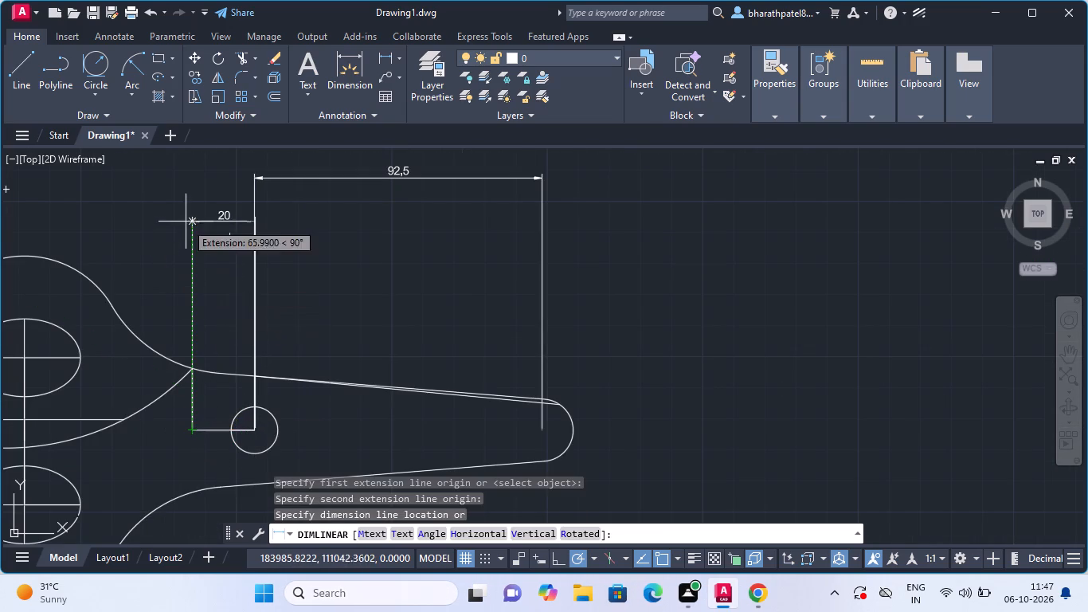
pyautogui.click(189, 179)
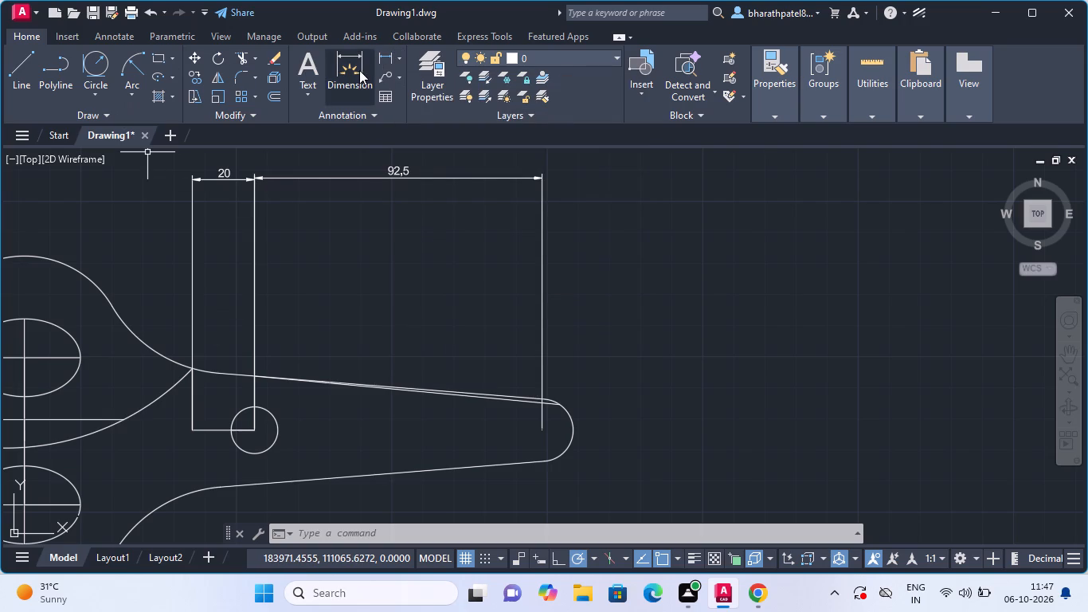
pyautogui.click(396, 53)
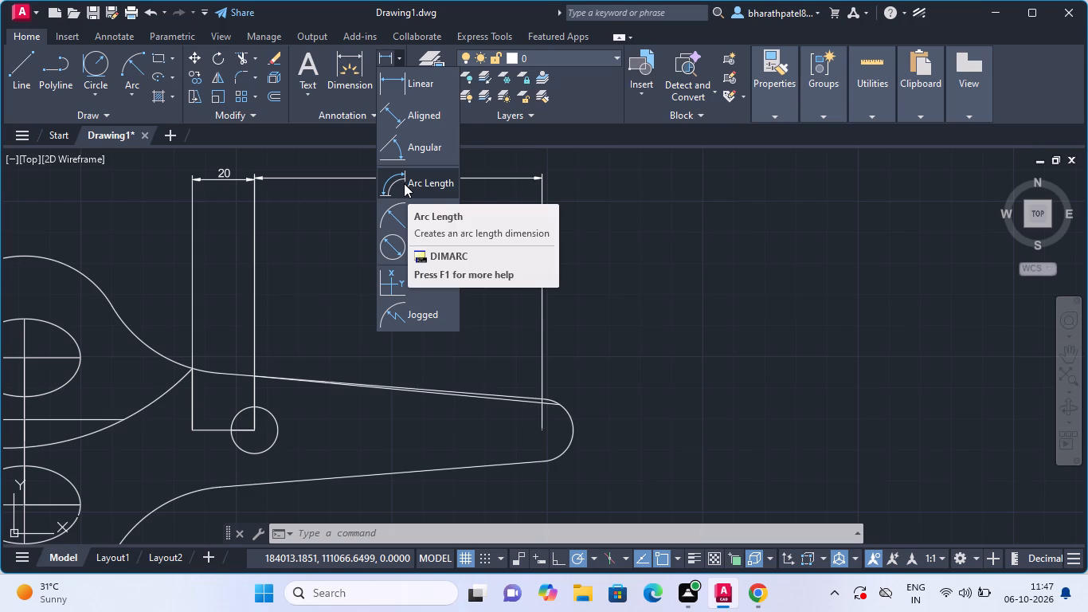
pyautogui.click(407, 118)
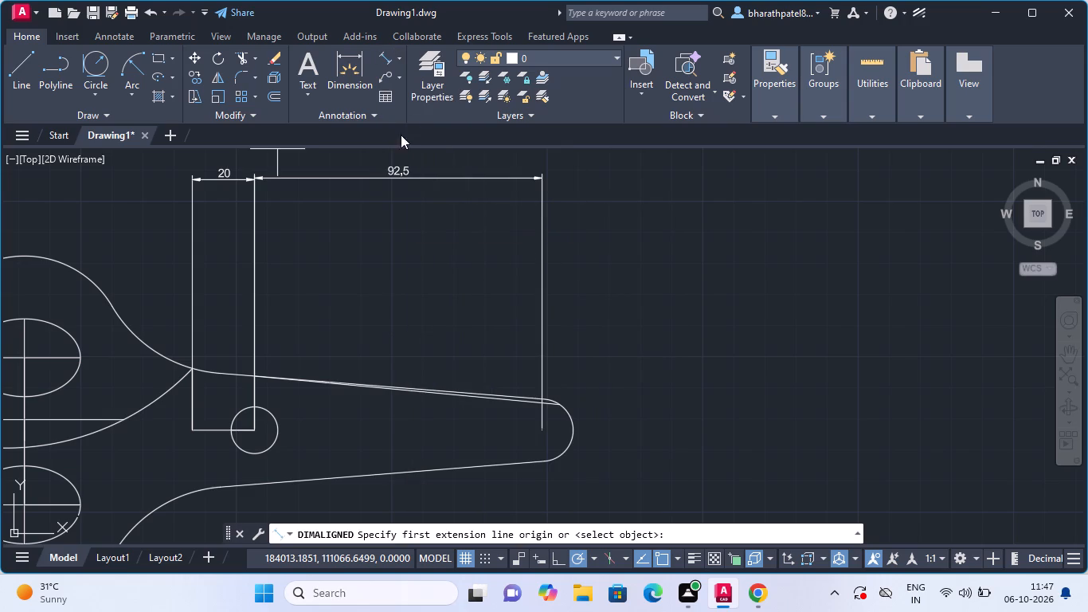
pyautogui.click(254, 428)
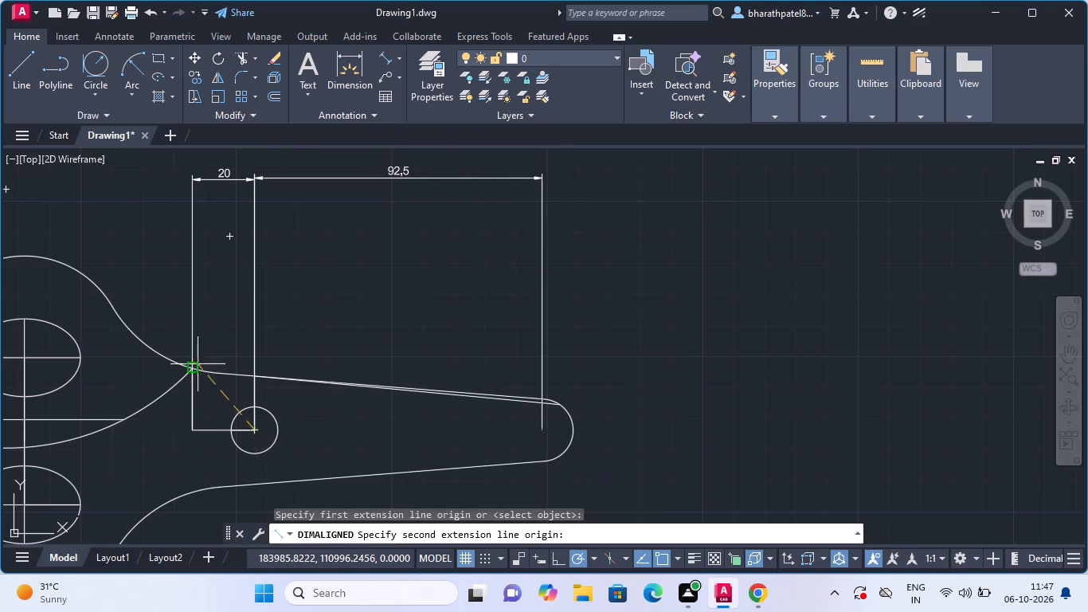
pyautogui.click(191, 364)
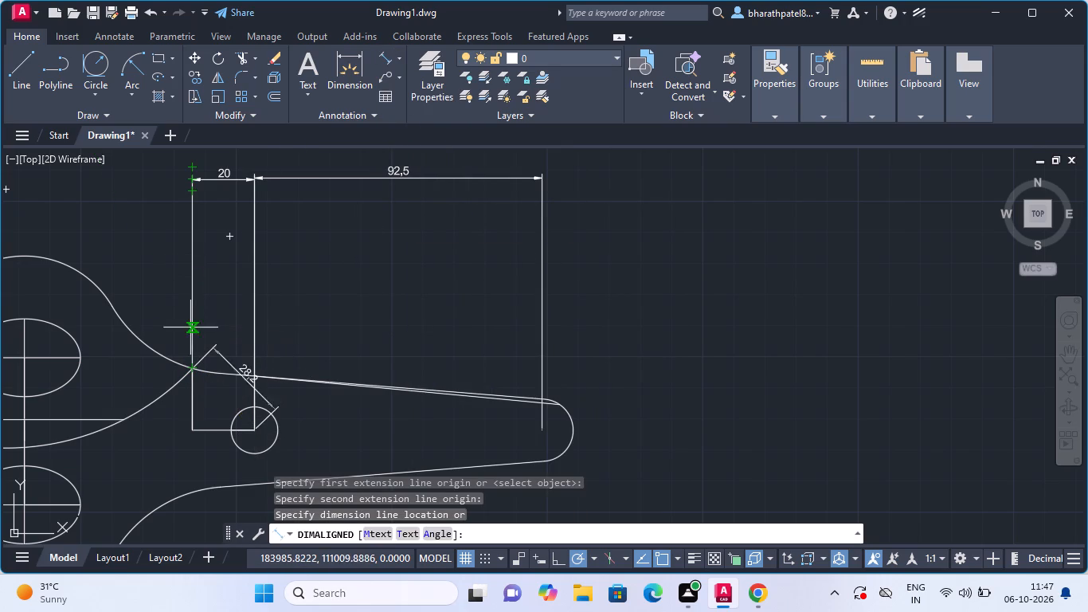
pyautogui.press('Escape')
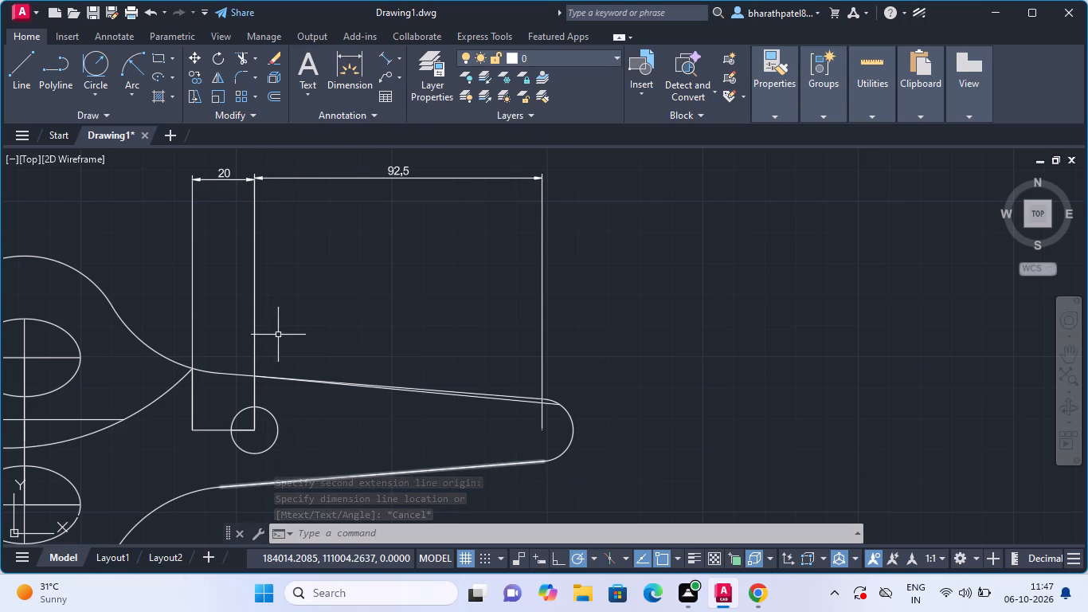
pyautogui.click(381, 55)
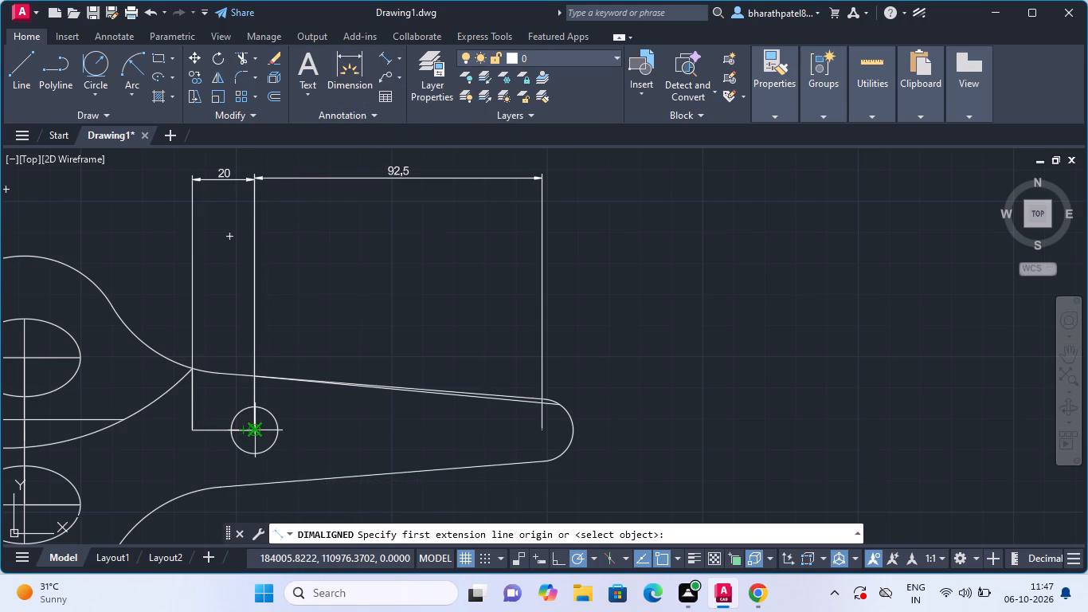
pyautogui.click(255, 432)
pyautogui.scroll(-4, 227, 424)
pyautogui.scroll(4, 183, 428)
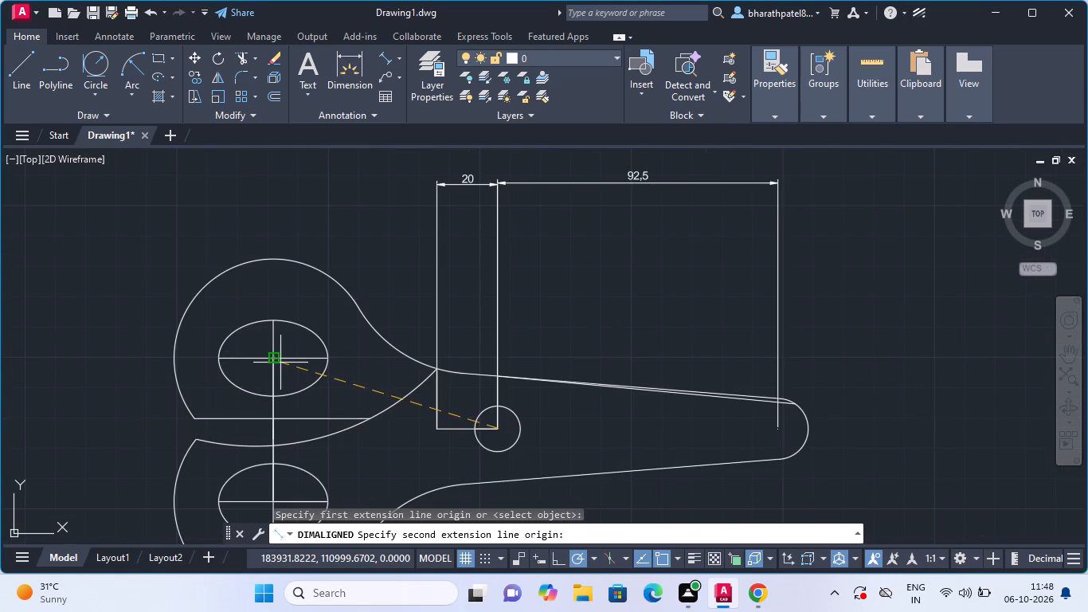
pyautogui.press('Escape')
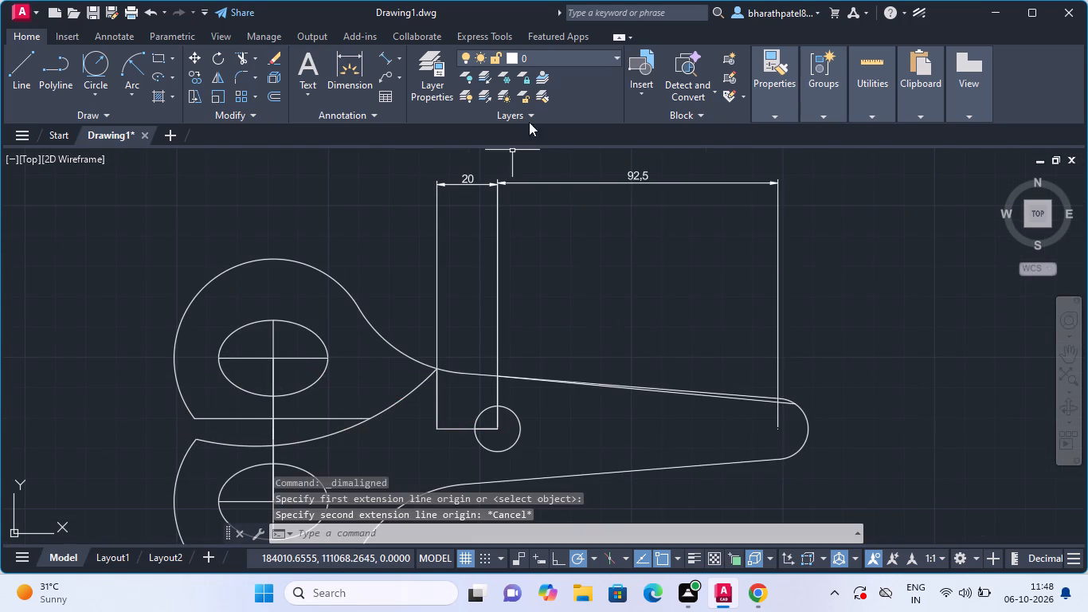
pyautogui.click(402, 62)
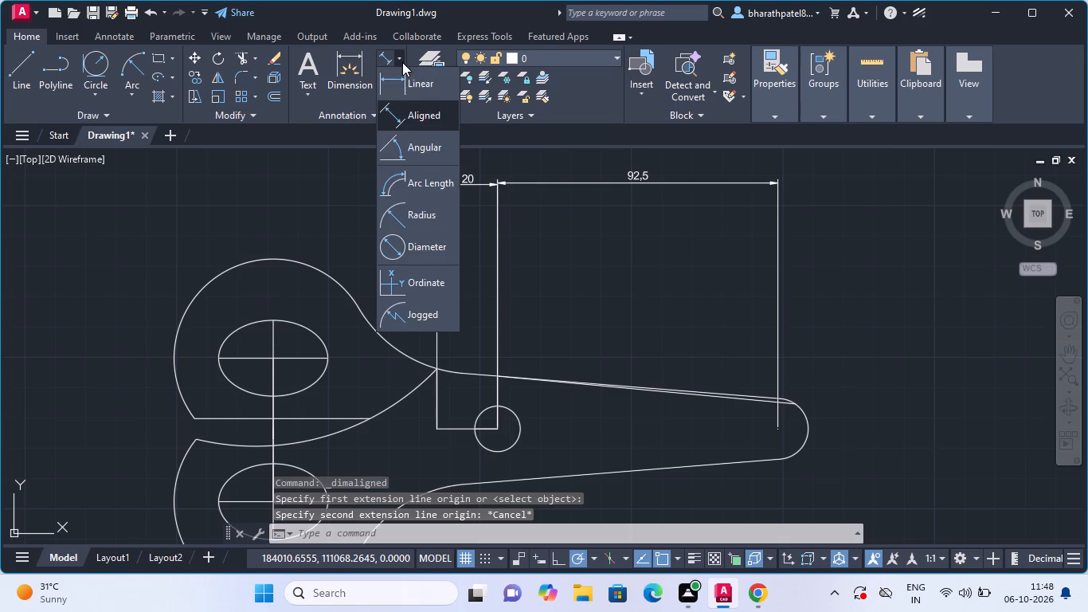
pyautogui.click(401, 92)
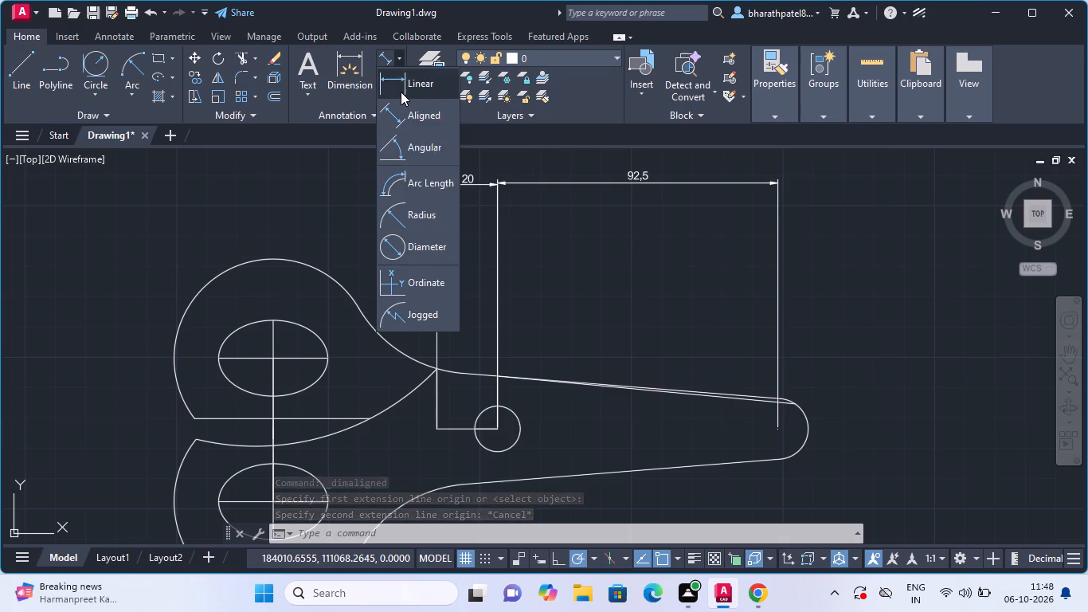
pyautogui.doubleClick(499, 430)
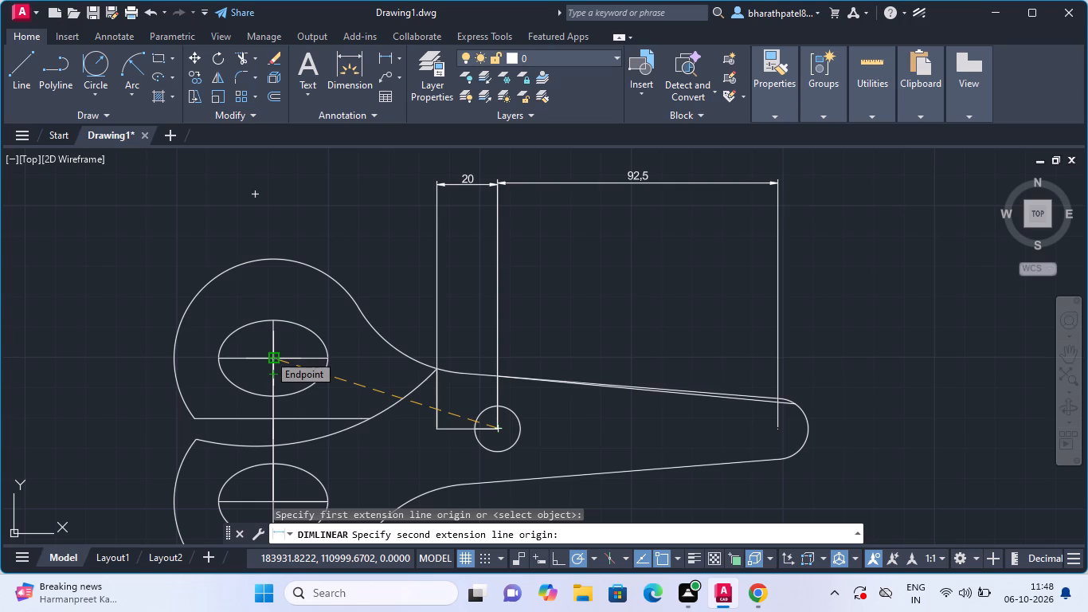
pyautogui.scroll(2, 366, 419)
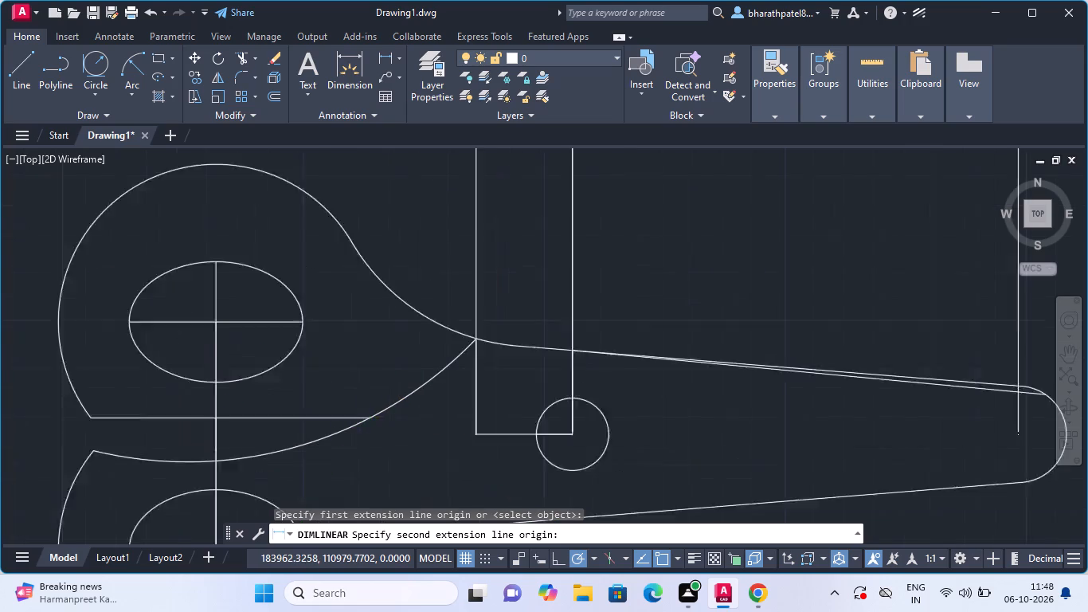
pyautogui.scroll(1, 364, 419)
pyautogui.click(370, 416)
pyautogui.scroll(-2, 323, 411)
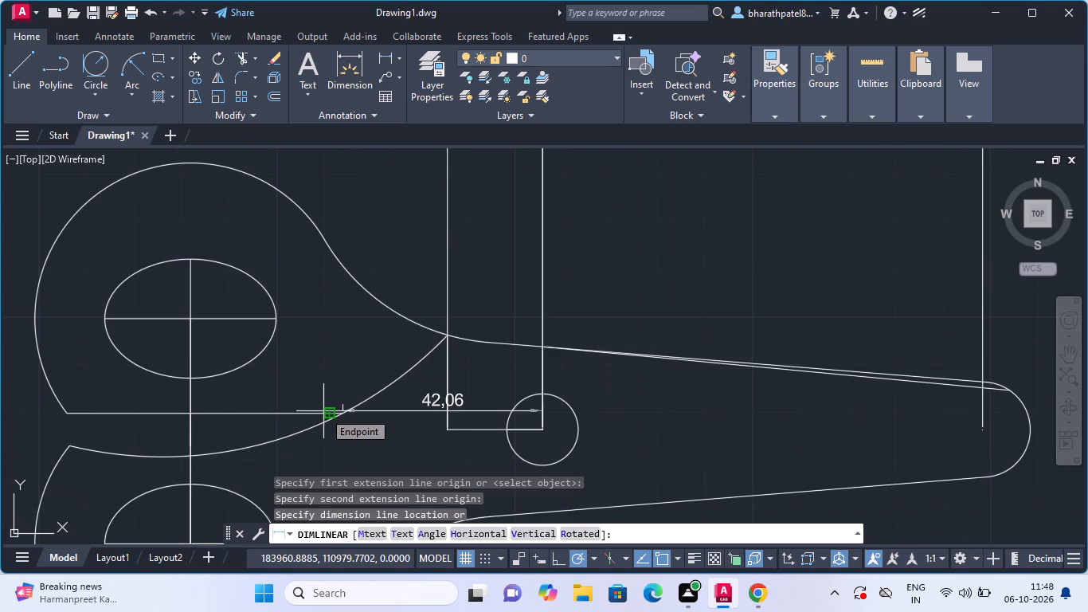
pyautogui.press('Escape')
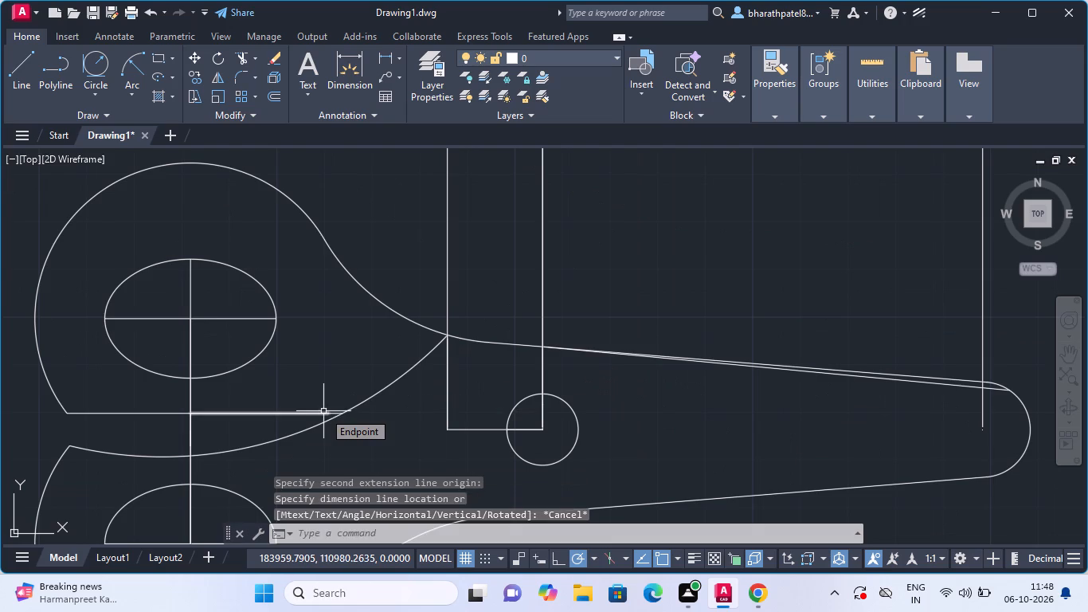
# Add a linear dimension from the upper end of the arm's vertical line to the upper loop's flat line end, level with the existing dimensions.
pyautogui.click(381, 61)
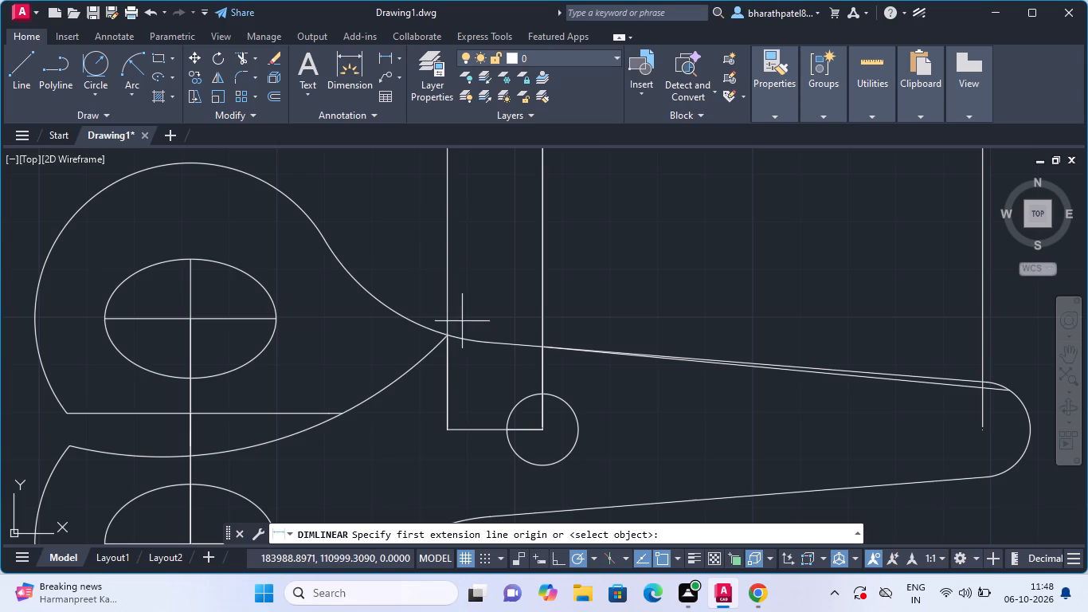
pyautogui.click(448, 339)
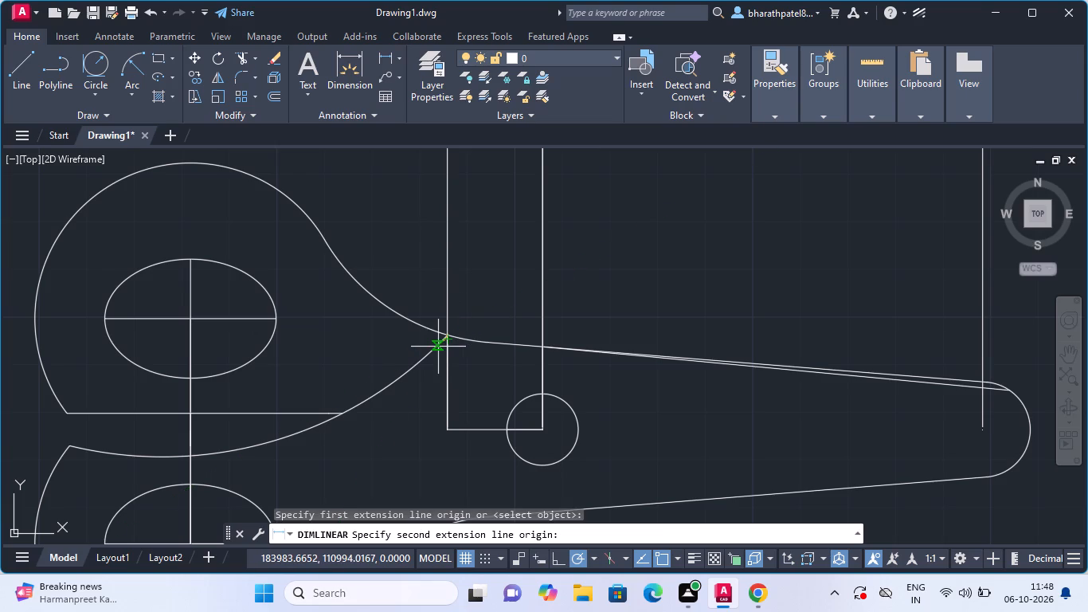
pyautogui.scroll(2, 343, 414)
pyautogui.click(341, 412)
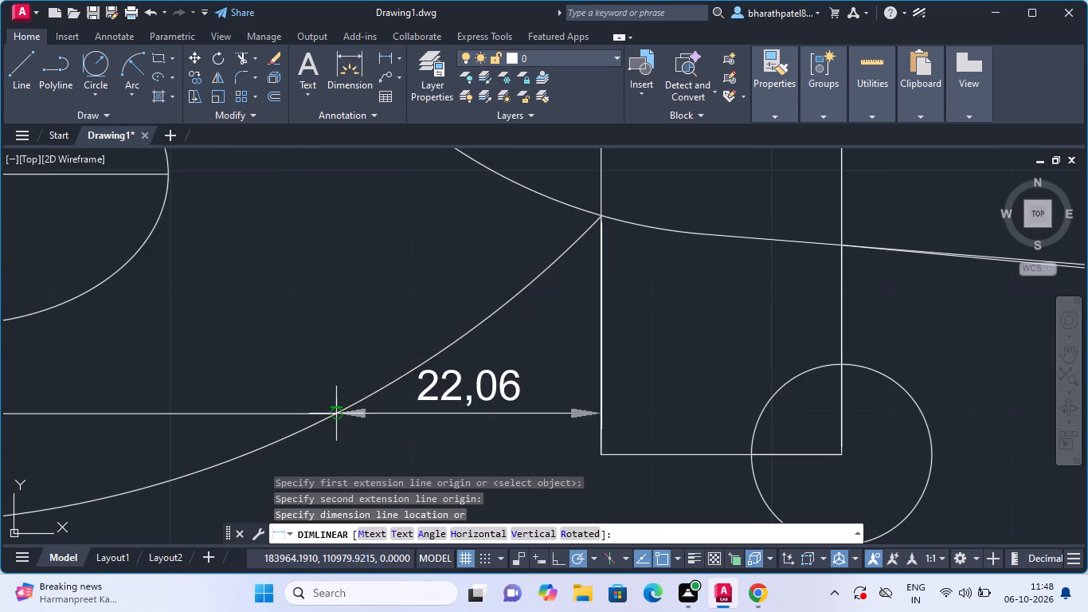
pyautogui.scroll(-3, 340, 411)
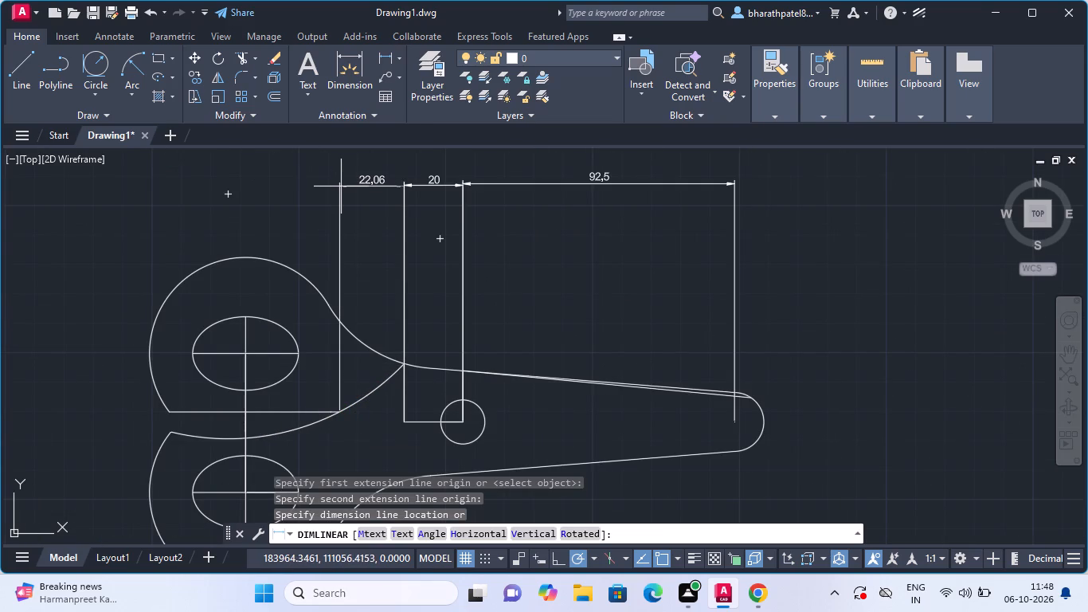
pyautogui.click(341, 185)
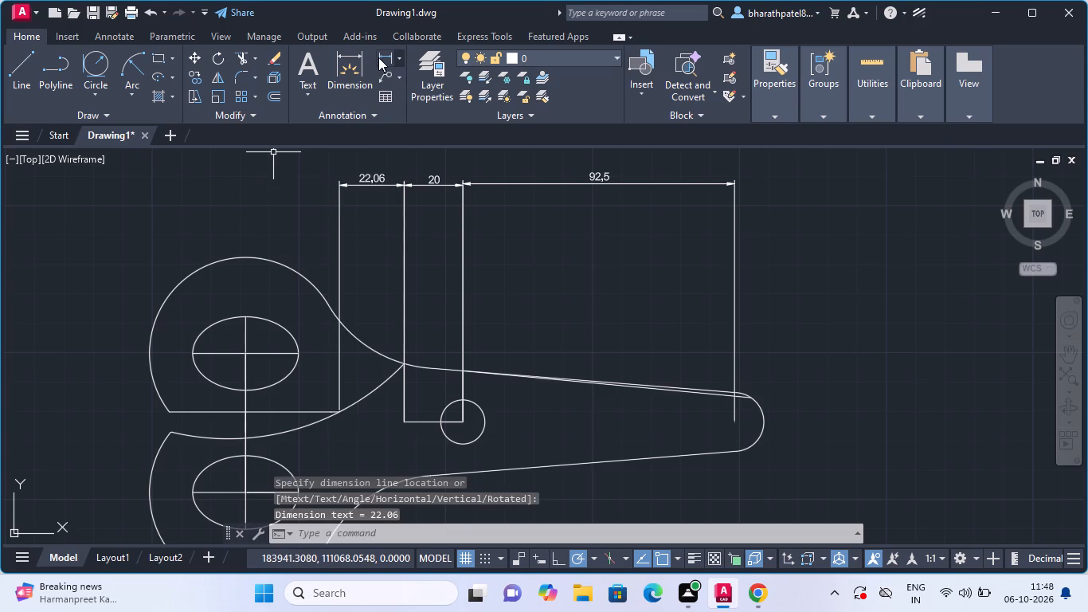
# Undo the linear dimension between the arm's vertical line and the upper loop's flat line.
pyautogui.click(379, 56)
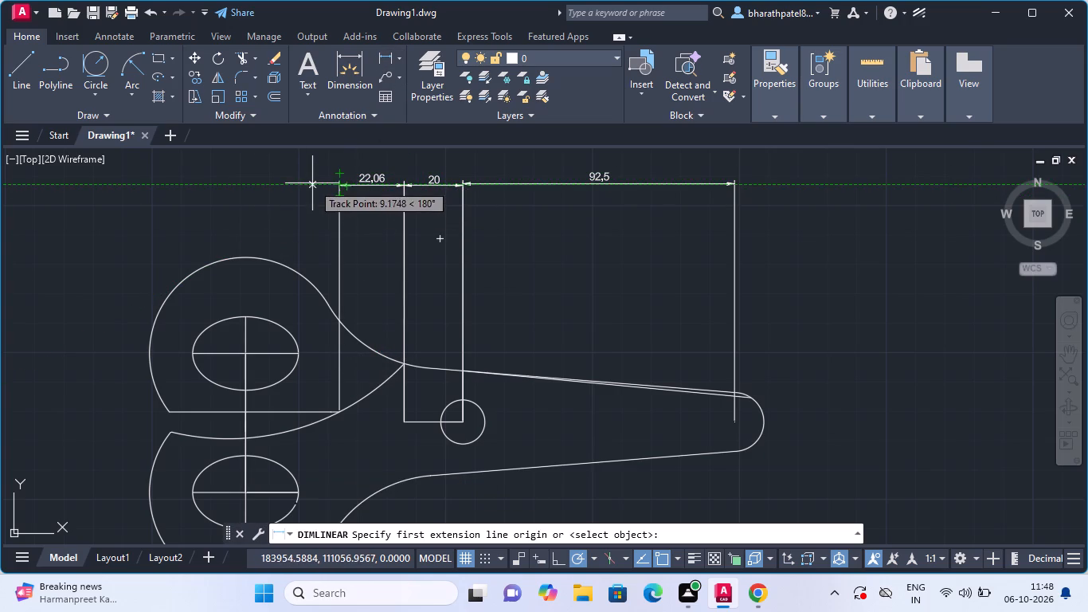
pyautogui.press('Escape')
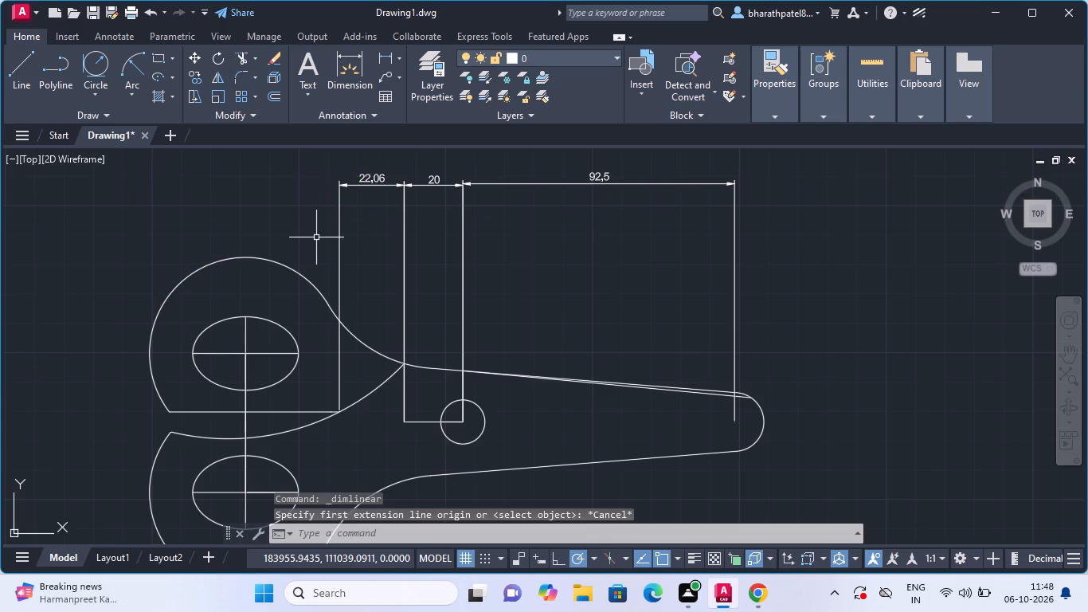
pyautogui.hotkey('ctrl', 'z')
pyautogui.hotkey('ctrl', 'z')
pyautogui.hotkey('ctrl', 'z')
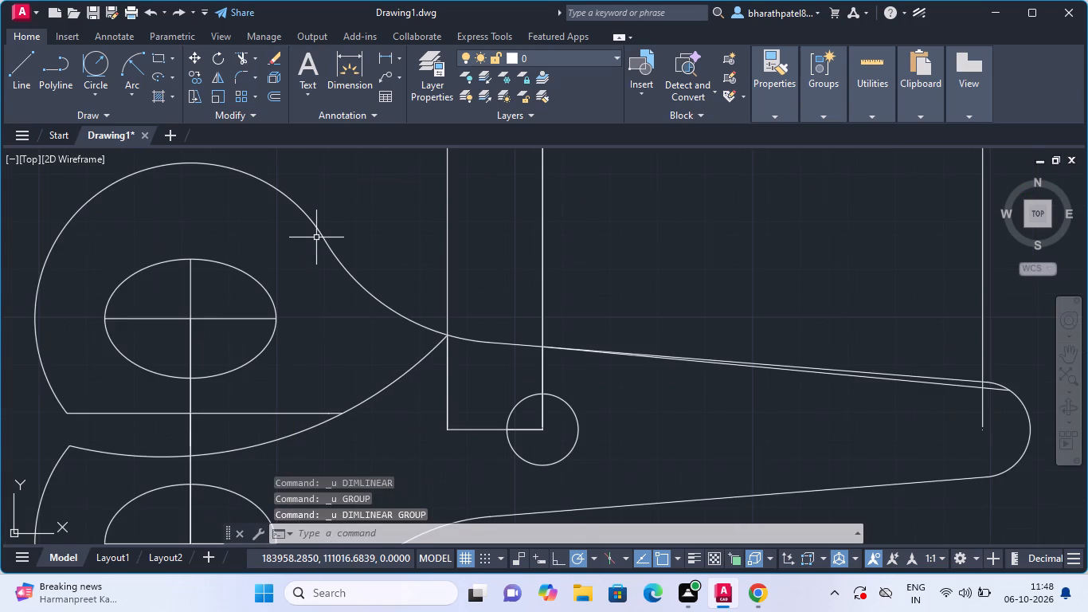
# Add a horizontal linear dimension from the lower end of the arm's vertical line to the upper ellipse's centre, level with the existing dimensions.
pyautogui.click(385, 61)
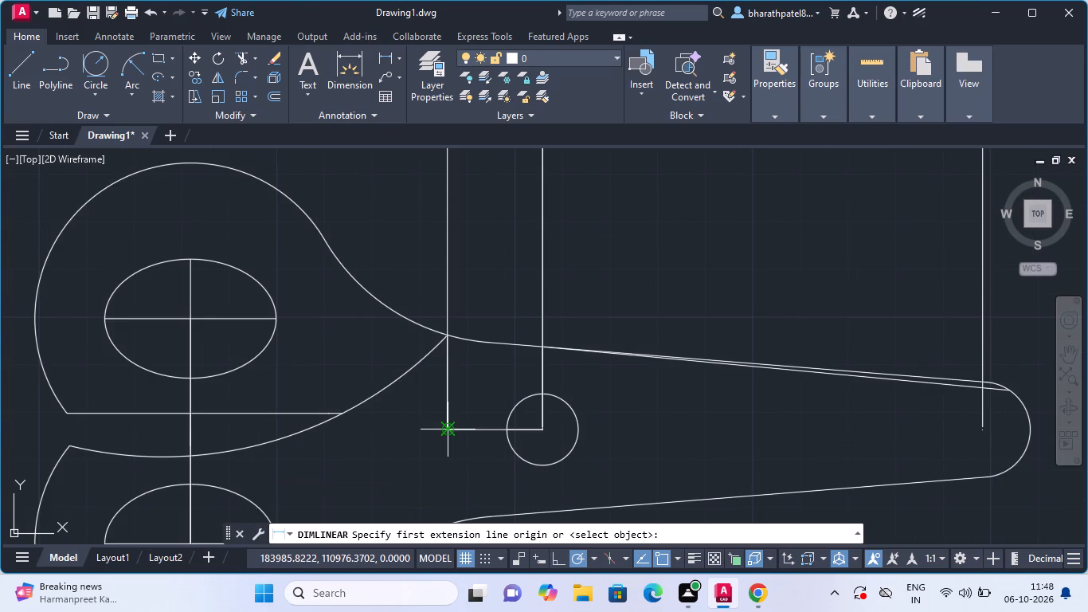
pyautogui.click(446, 426)
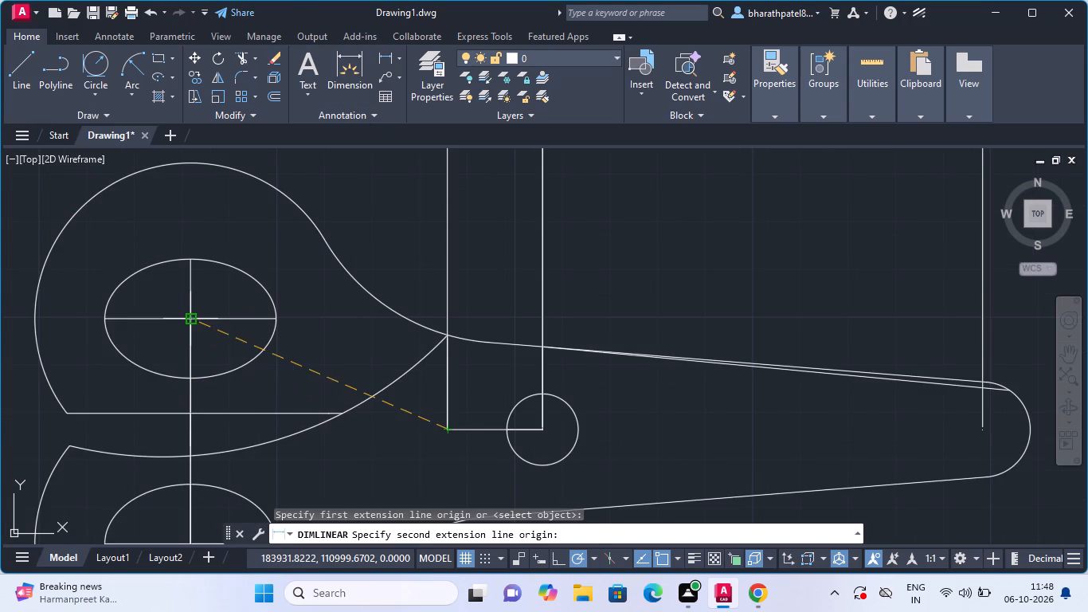
pyautogui.click(190, 316)
pyautogui.scroll(-1, 192, 328)
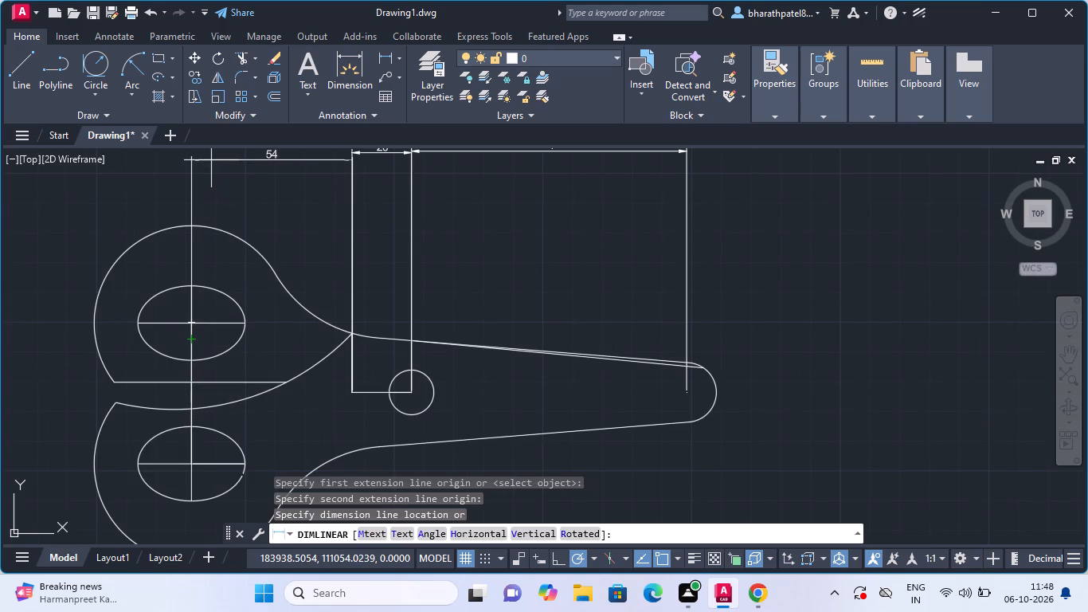
pyautogui.scroll(-1, 217, 189)
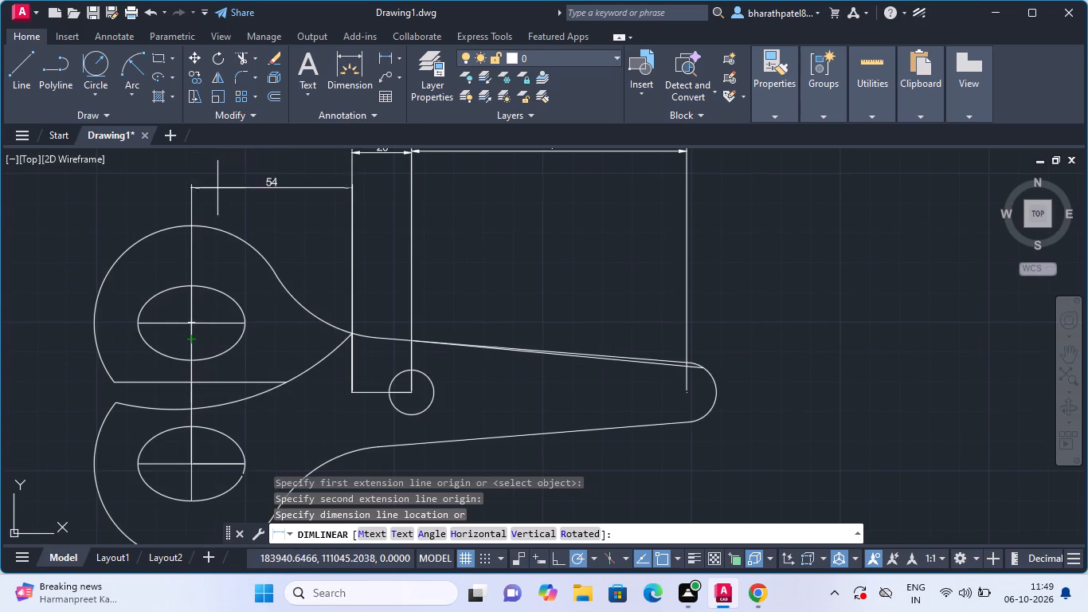
pyautogui.scroll(-1, 217, 189)
pyautogui.click(215, 178)
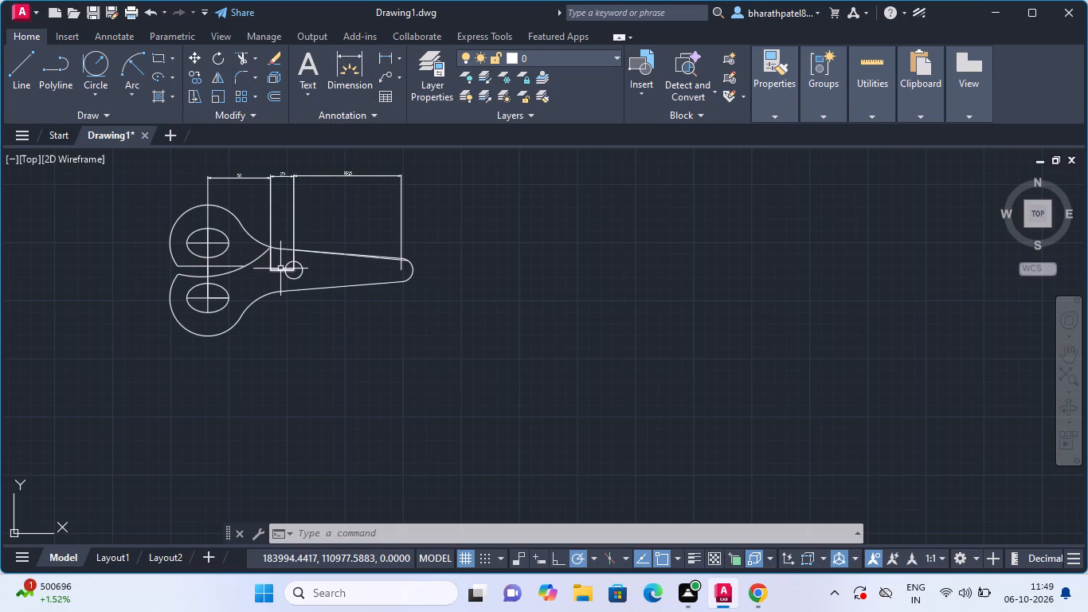
# Add a horizontal linear dimension from the arm's vertical line to the right end of the upper loop's flat line, below the dimension row.
pyautogui.click(381, 63)
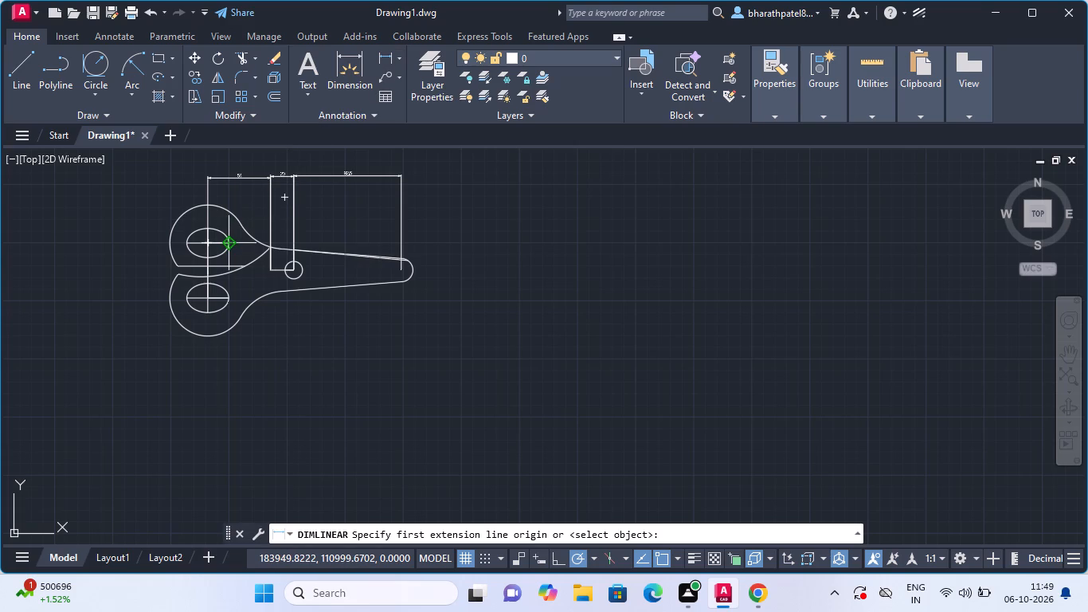
pyautogui.click(268, 269)
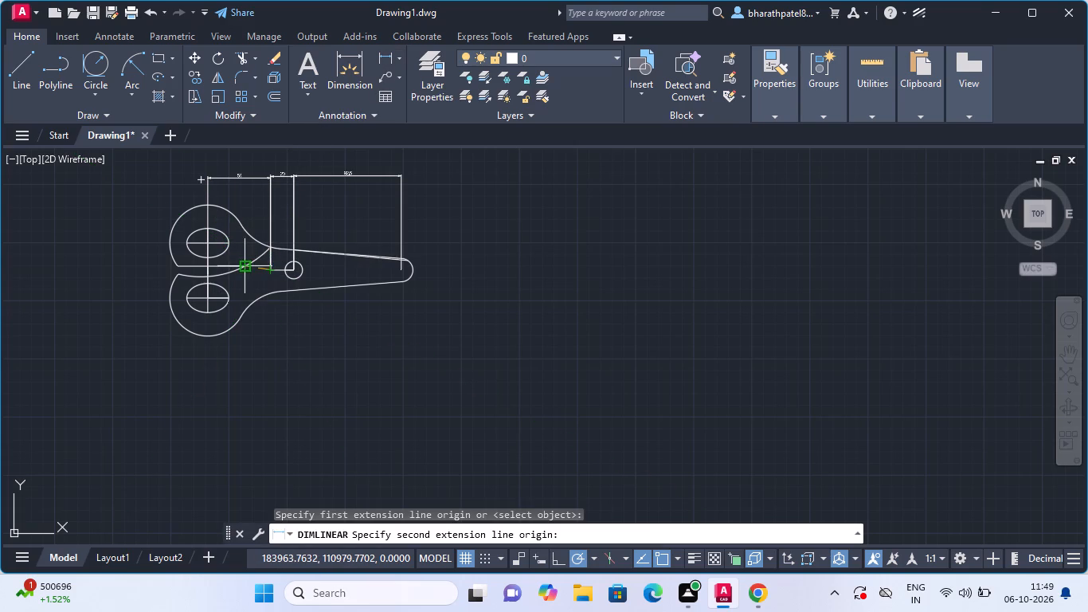
pyautogui.scroll(3, 249, 265)
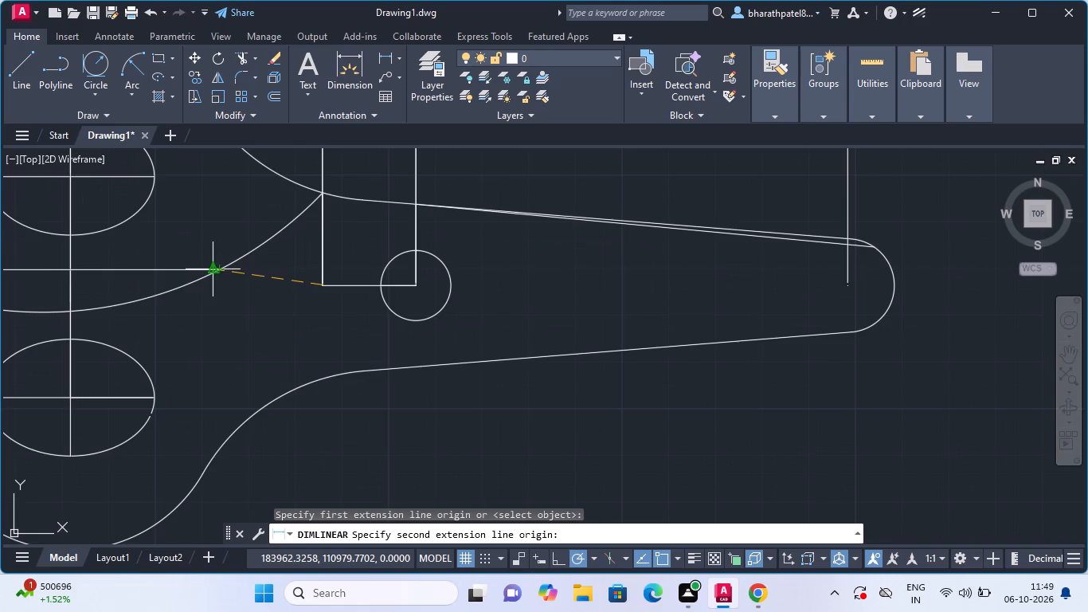
pyautogui.scroll(4, 212, 272)
pyautogui.click(237, 263)
pyautogui.scroll(-3, 237, 263)
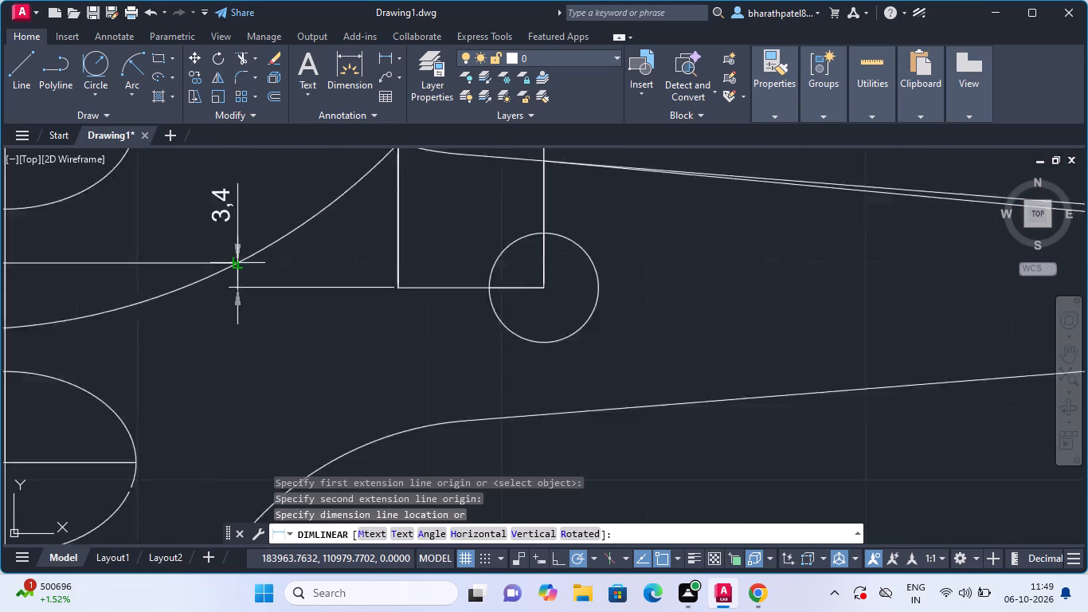
pyautogui.scroll(-5, 237, 263)
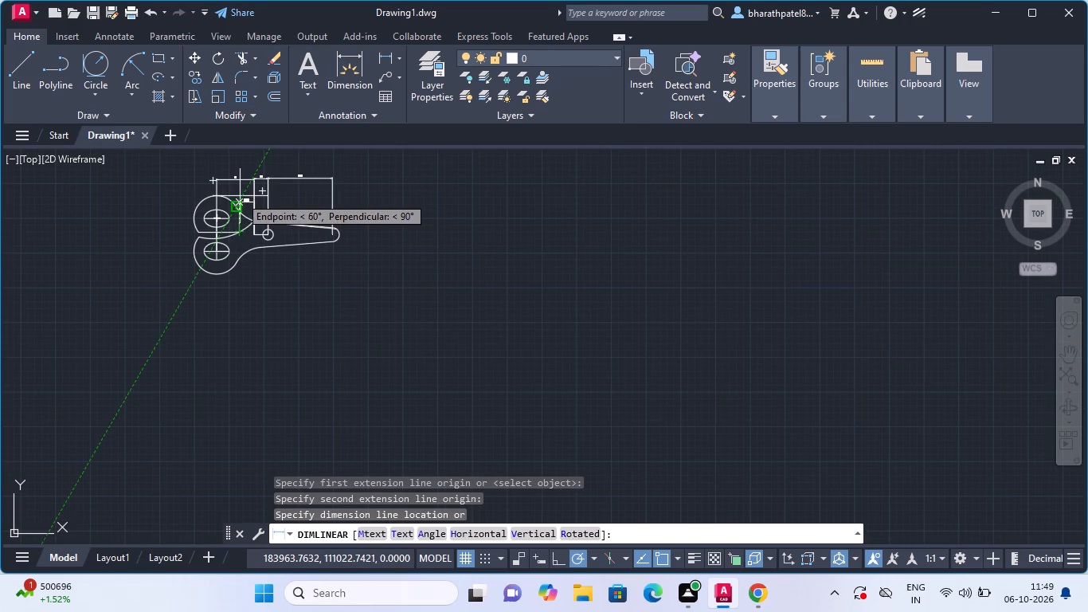
pyautogui.scroll(-1, 248, 204)
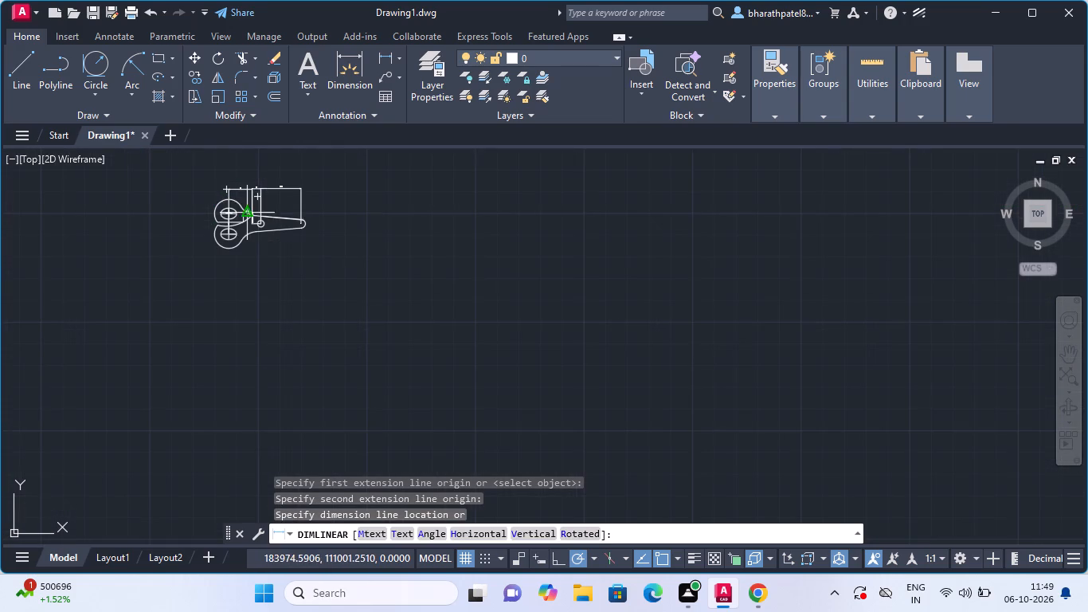
pyautogui.scroll(2, 245, 193)
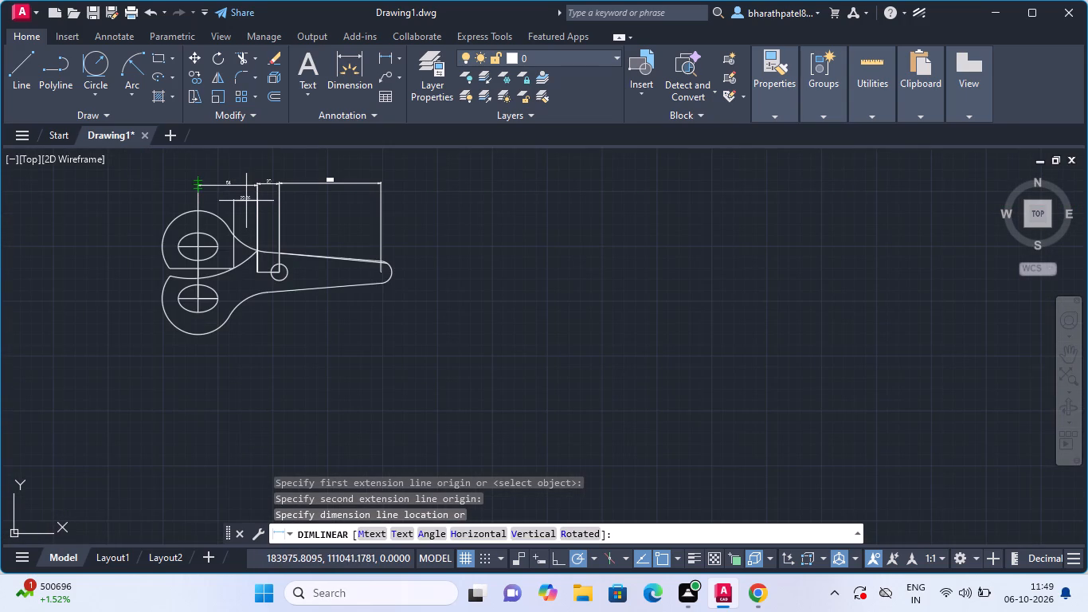
pyautogui.click(246, 201)
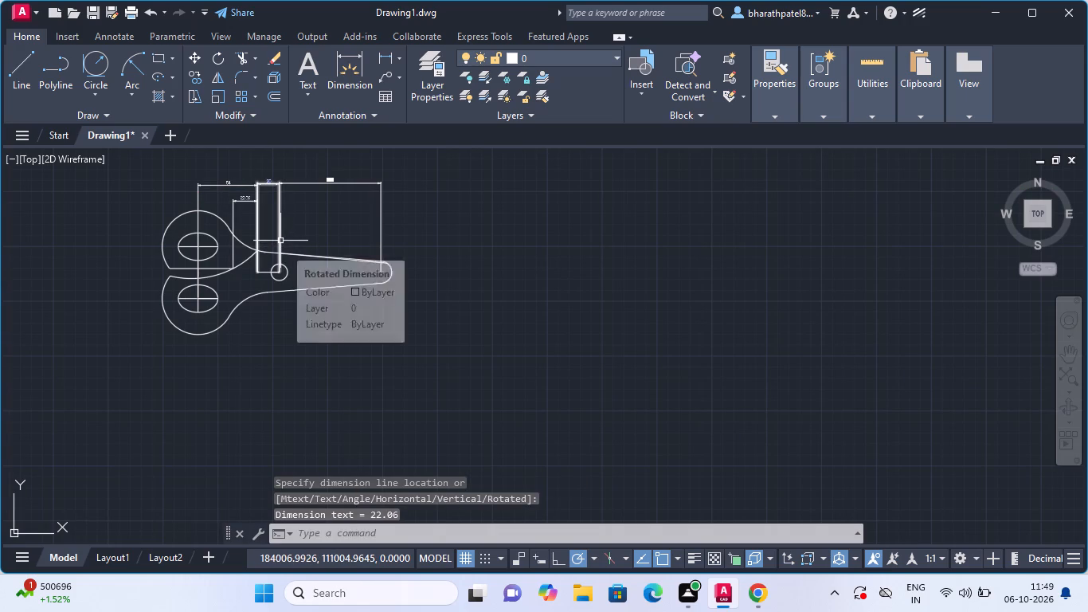
# Add a horizontal linear dimension from the upper ellipse's centre to its left edge, level with the dimension row above the part.
pyautogui.scroll(1, 126, 139)
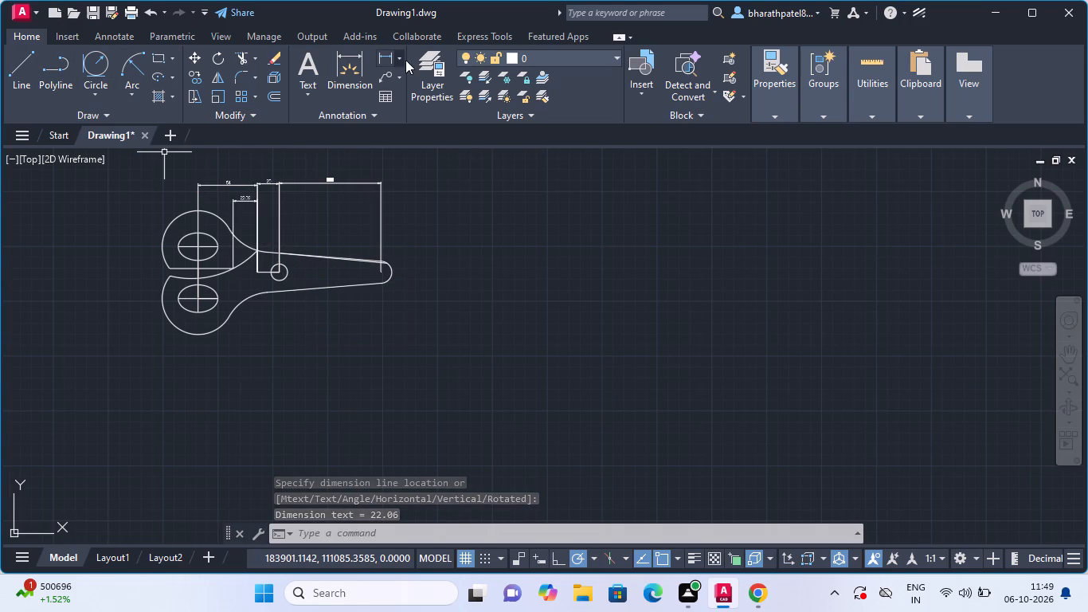
pyautogui.click(382, 63)
pyautogui.scroll(-2, 141, 305)
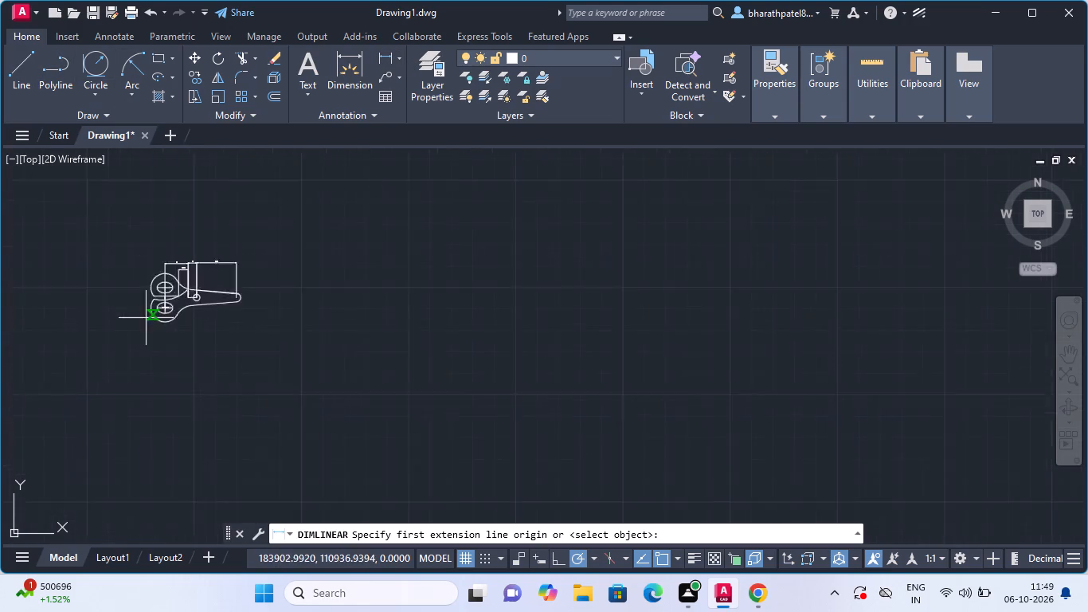
pyautogui.scroll(-1, 146, 319)
pyautogui.scroll(4, 126, 297)
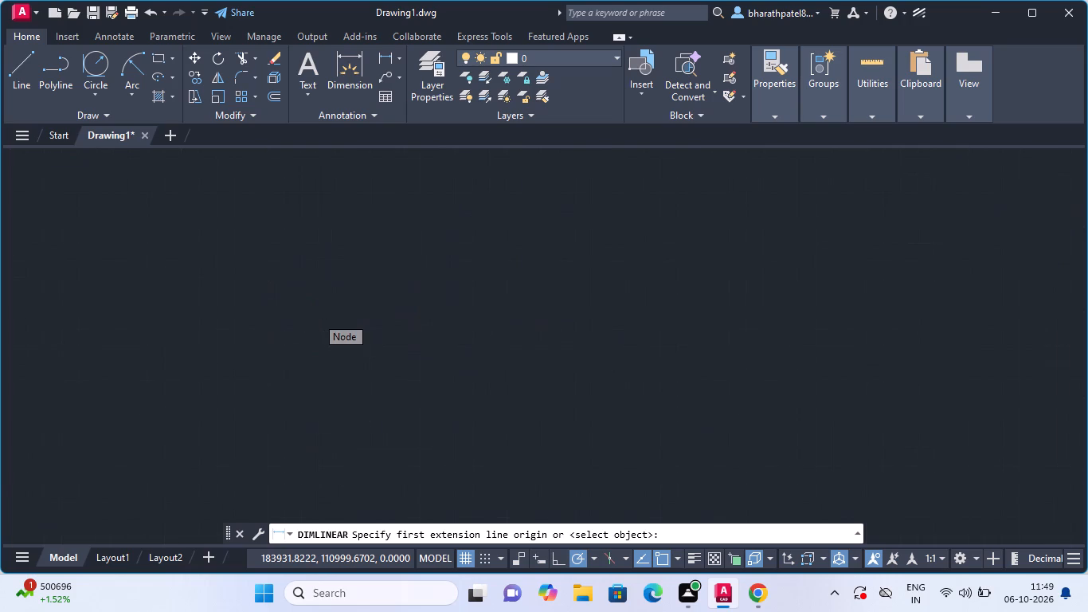
pyautogui.scroll(3, 316, 319)
pyautogui.click(319, 297)
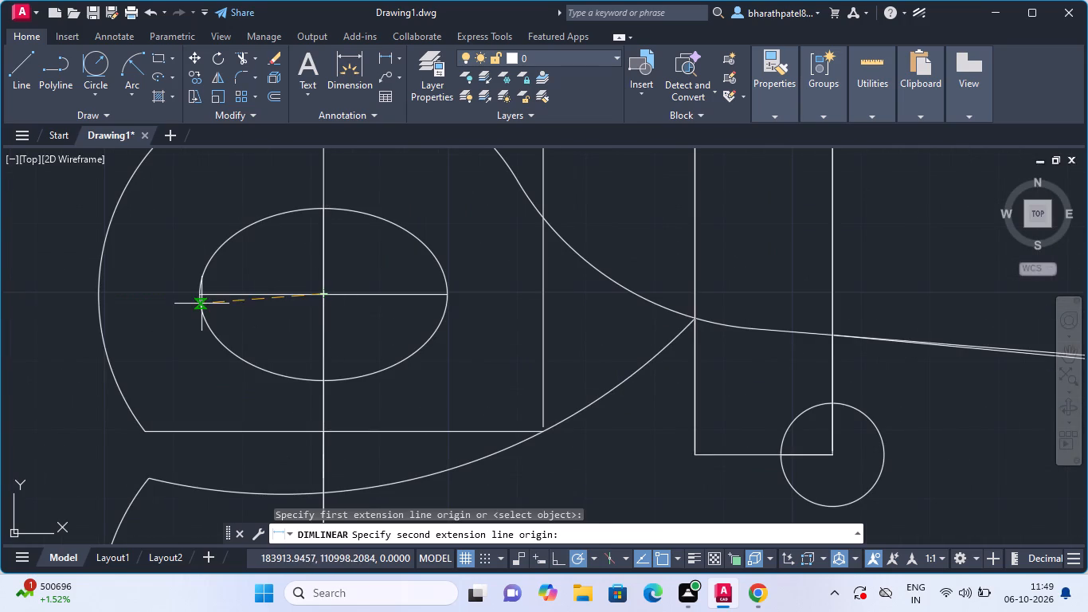
pyautogui.click(201, 292)
pyautogui.scroll(-4, 206, 292)
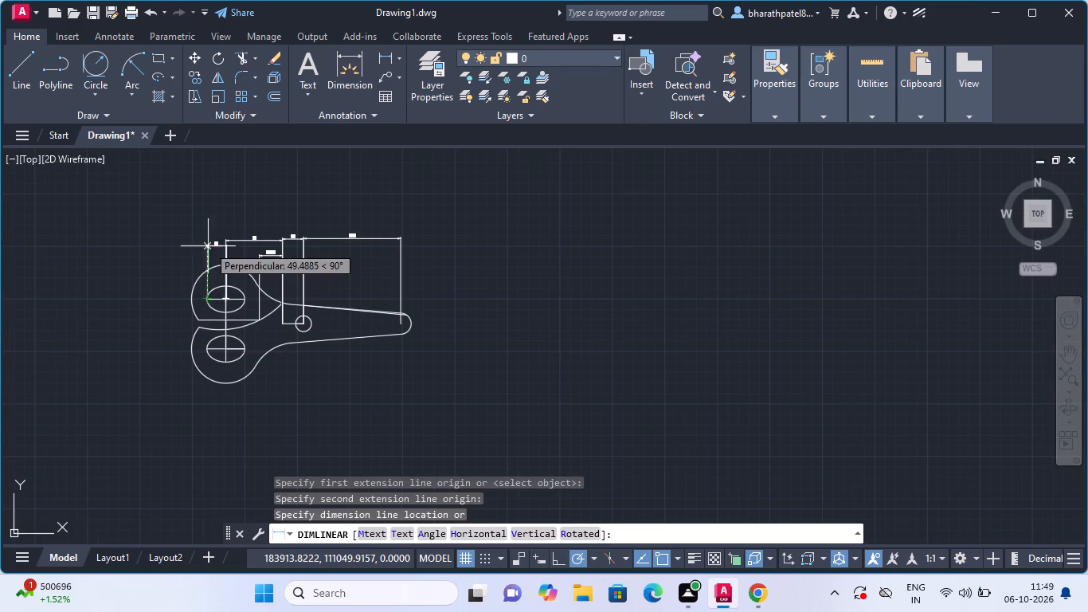
pyautogui.scroll(3, 208, 237)
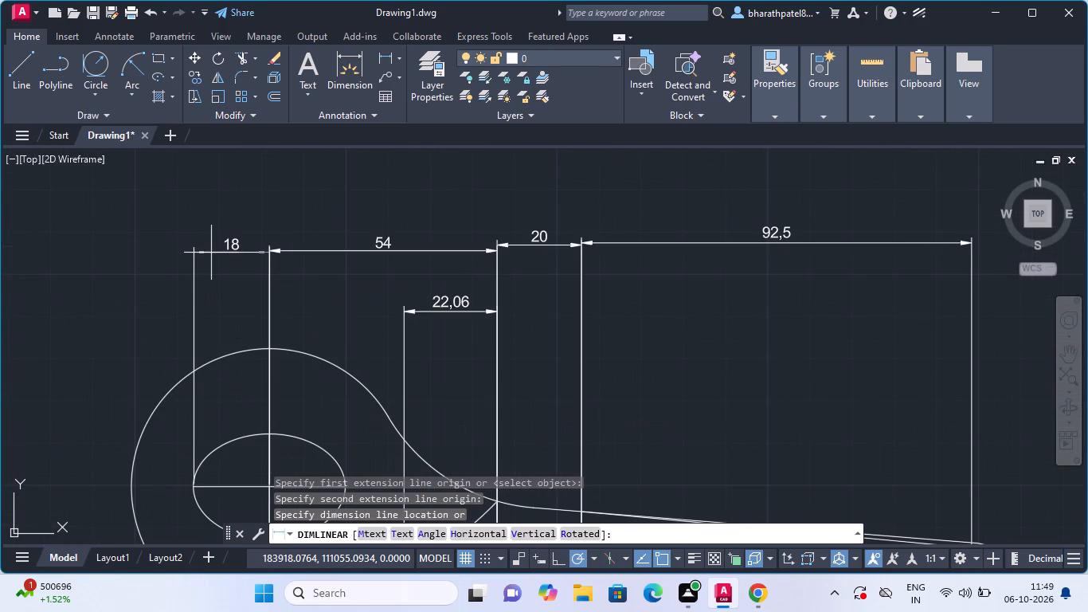
pyautogui.click(211, 253)
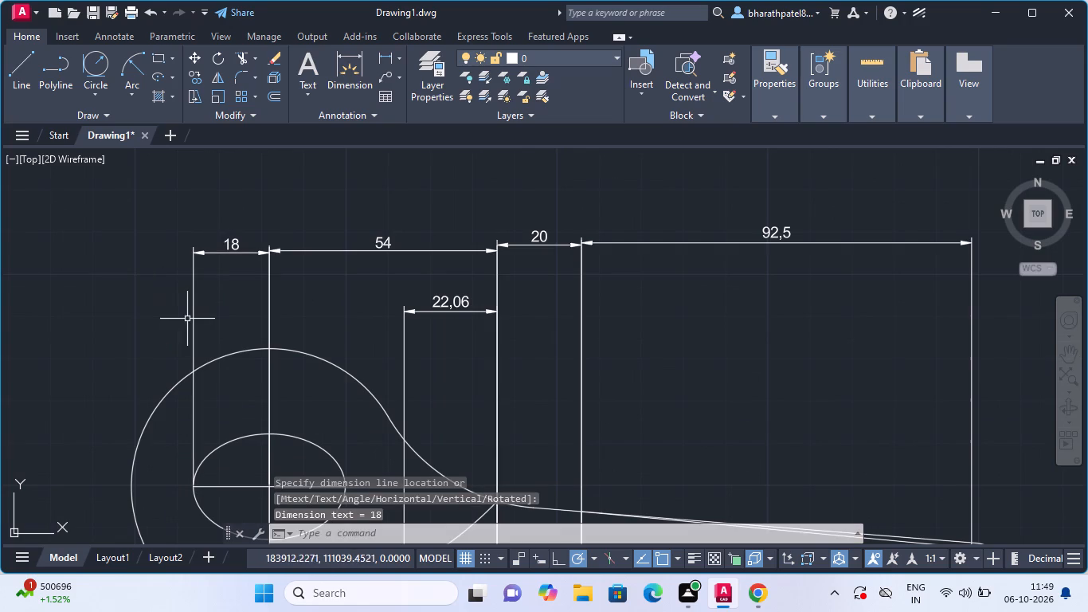
pyautogui.scroll(-2, 187, 319)
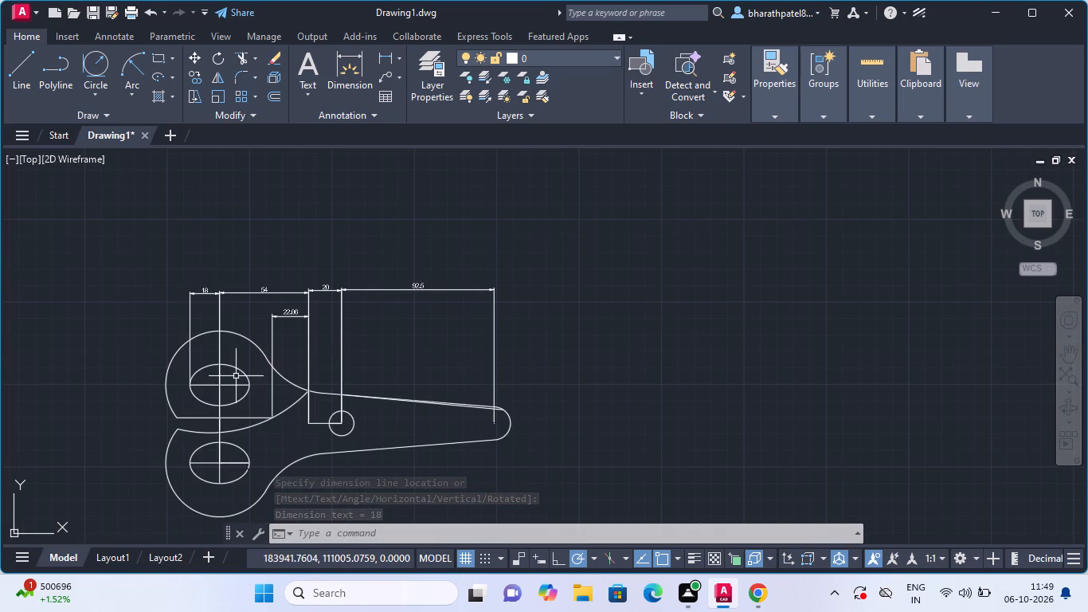
# Trim away the short horizontal line running from the arm's vertical line to the small circle's centre, including the piece inside the circle.
pyautogui.click(236, 57)
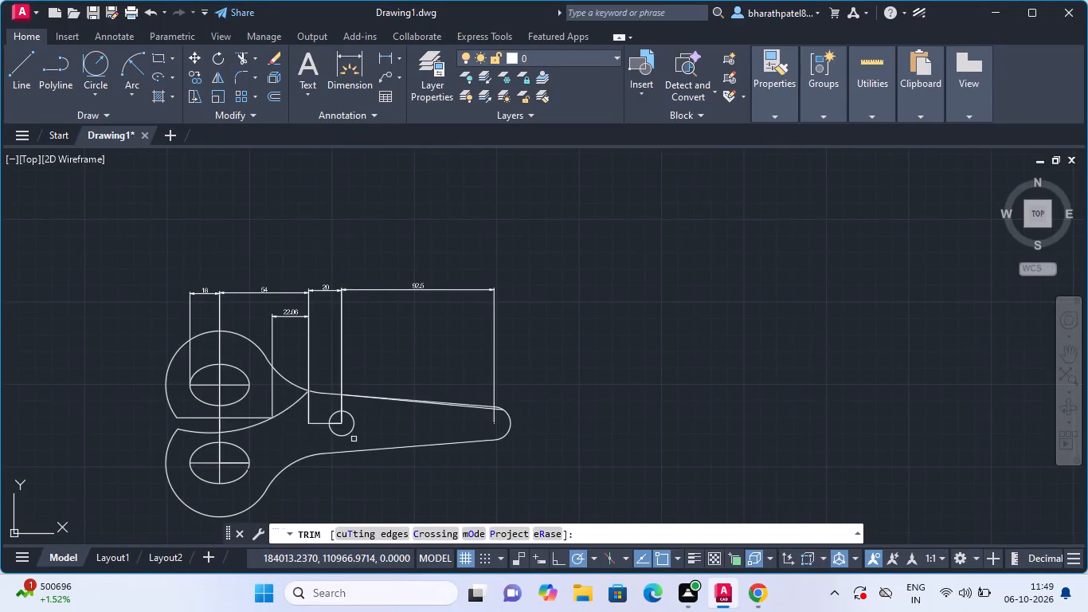
pyautogui.click(316, 426)
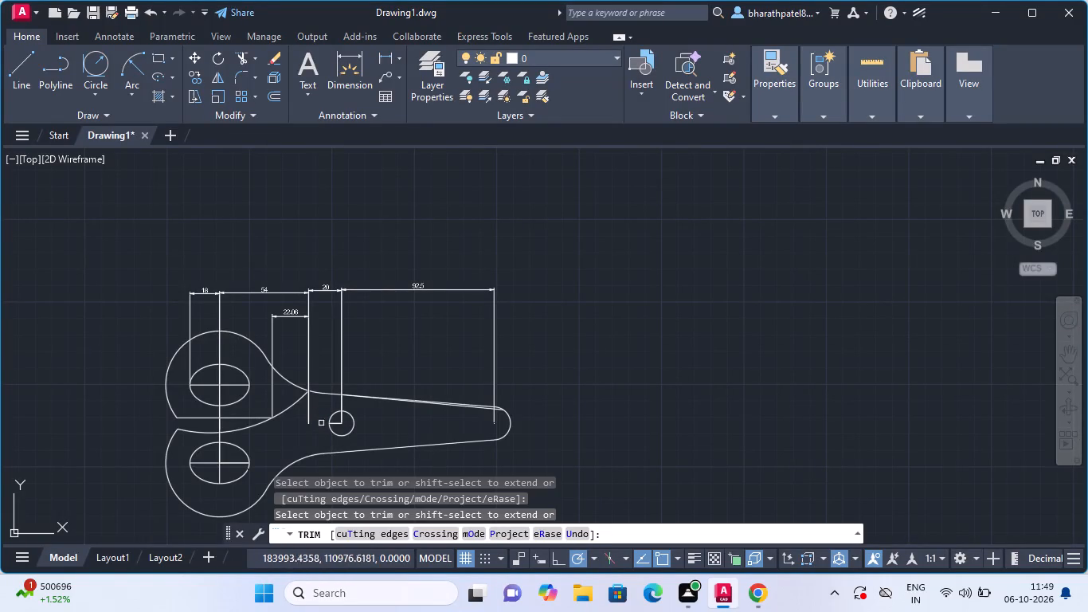
pyautogui.click(336, 422)
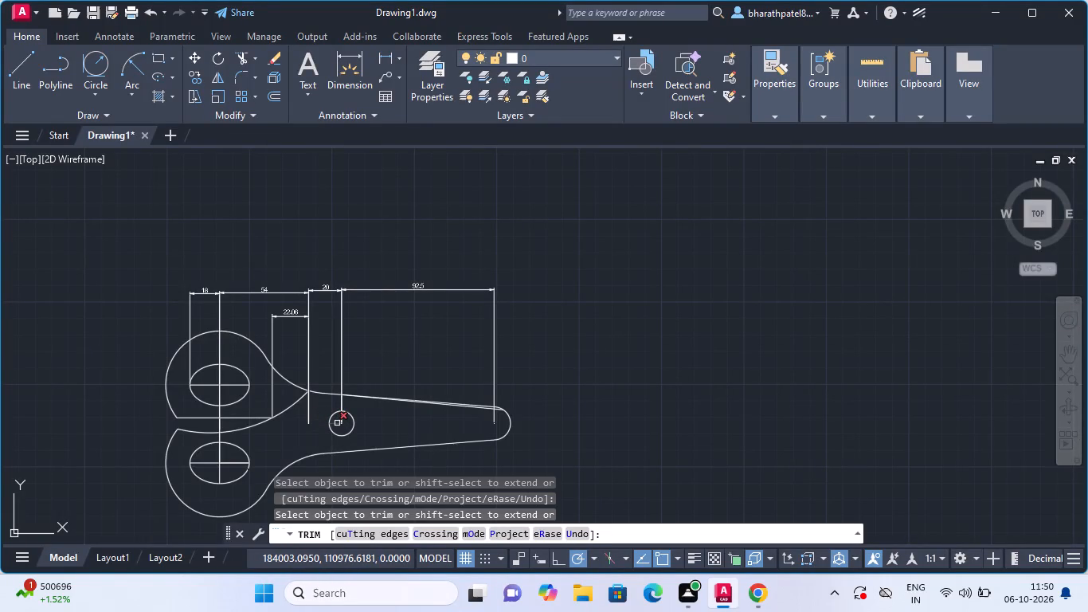
pyautogui.click(337, 423)
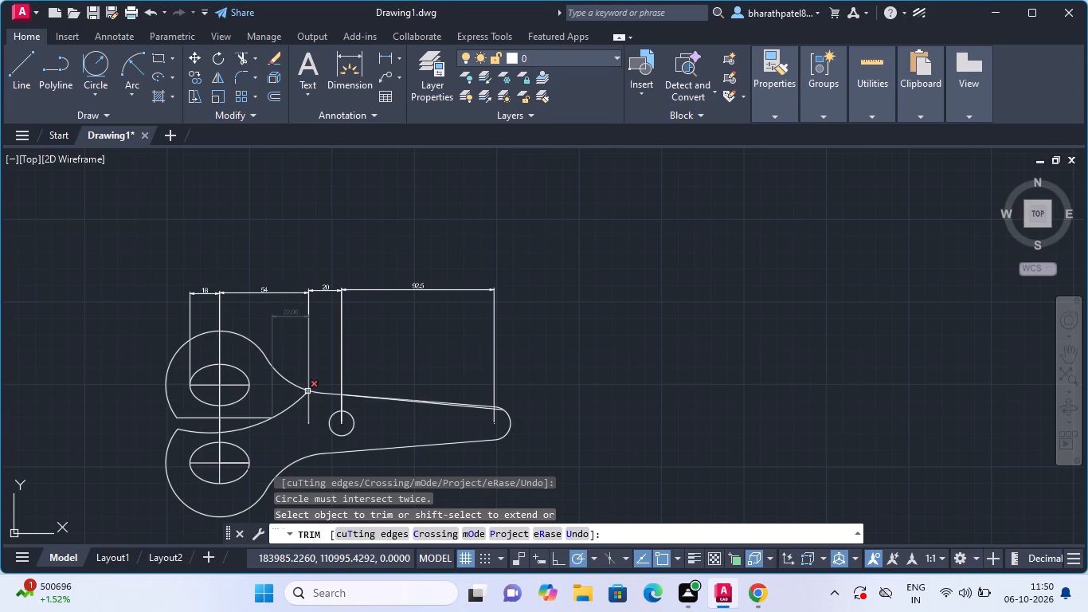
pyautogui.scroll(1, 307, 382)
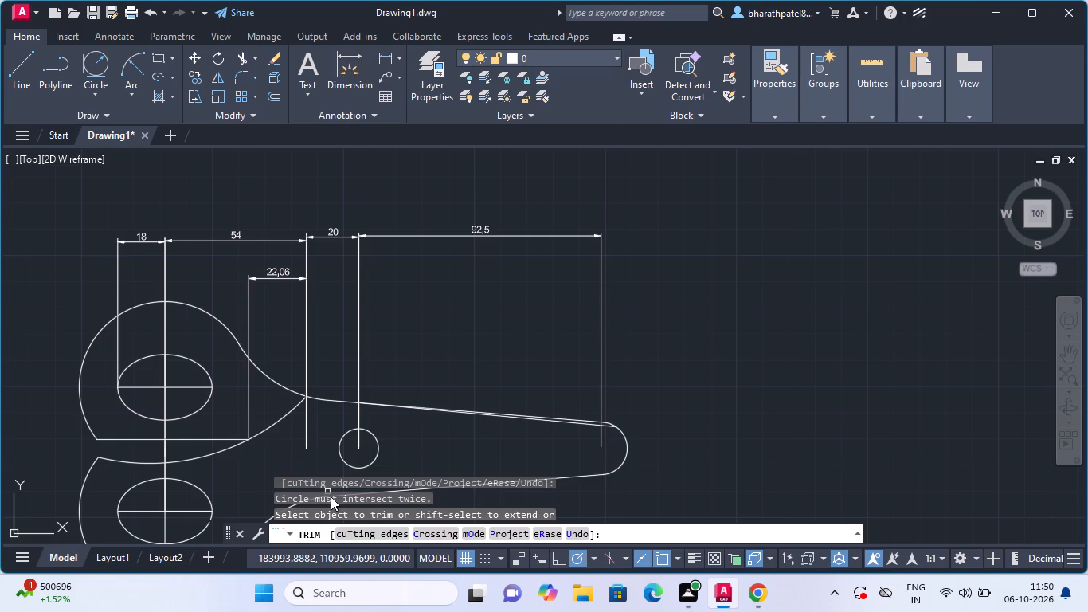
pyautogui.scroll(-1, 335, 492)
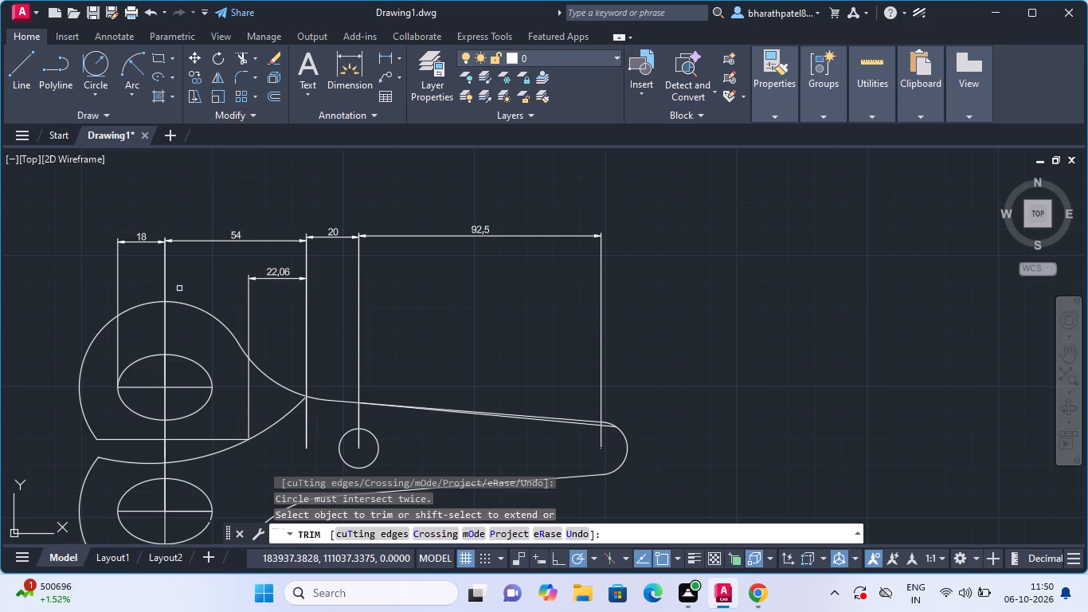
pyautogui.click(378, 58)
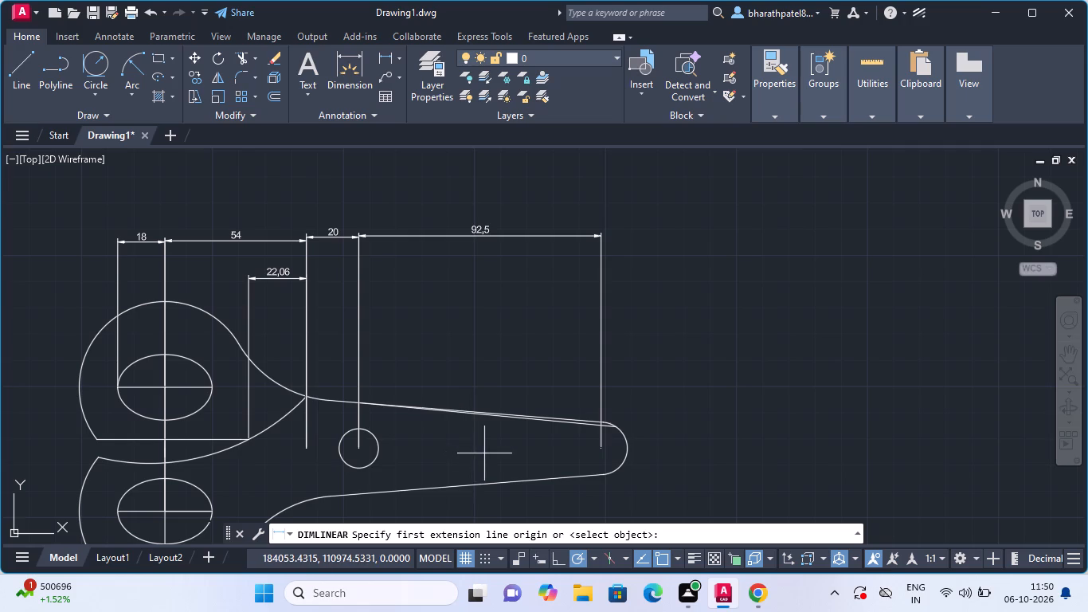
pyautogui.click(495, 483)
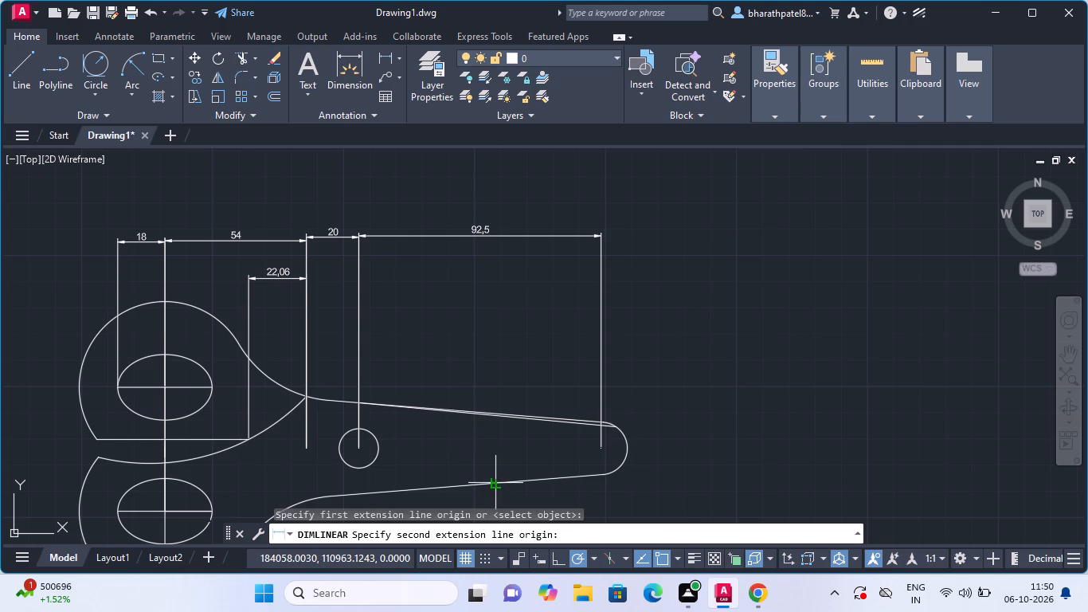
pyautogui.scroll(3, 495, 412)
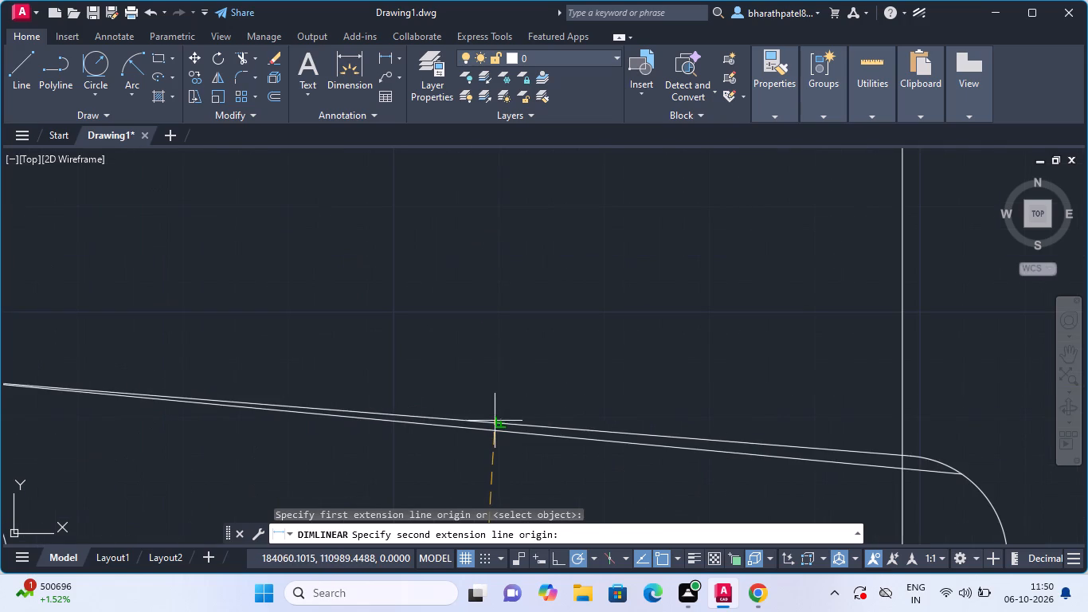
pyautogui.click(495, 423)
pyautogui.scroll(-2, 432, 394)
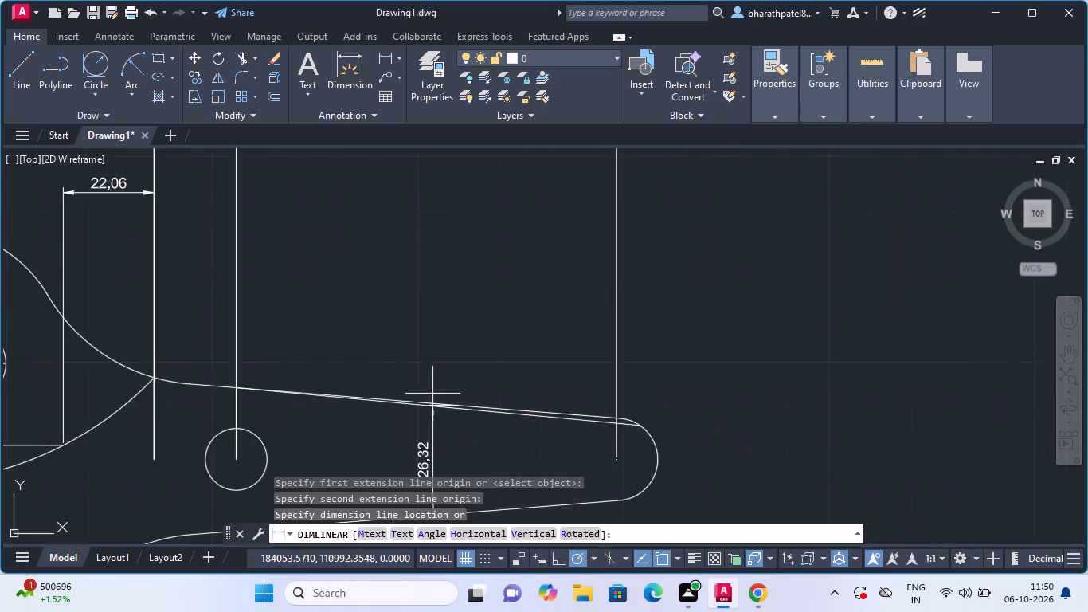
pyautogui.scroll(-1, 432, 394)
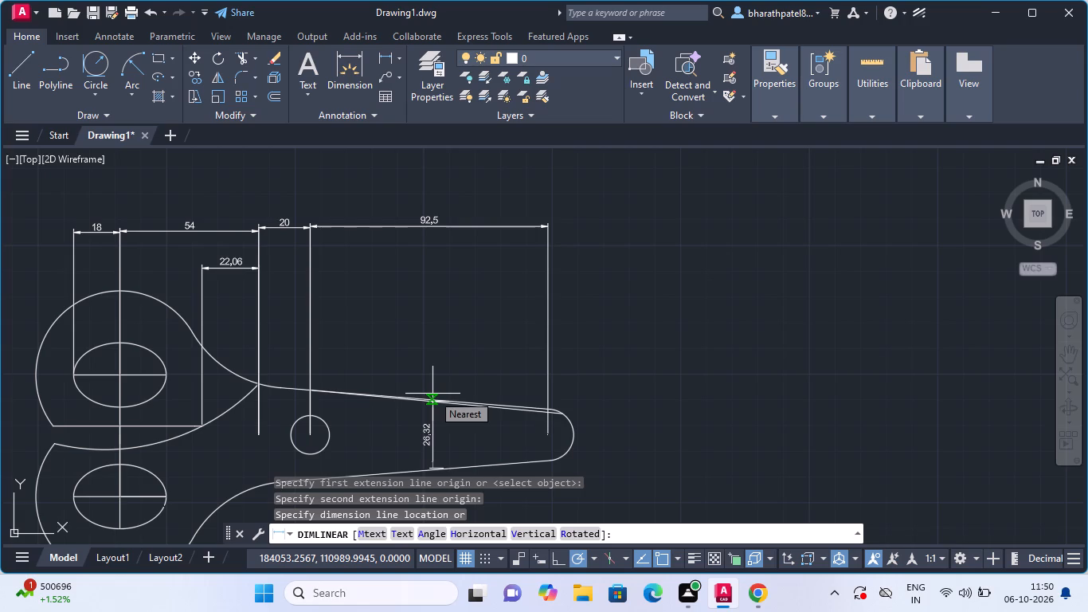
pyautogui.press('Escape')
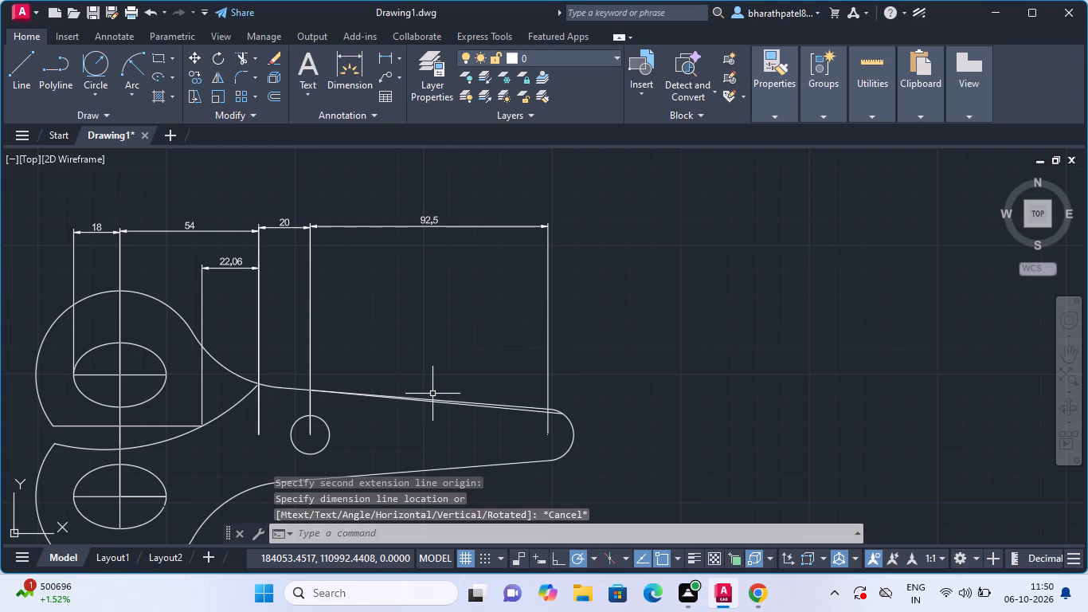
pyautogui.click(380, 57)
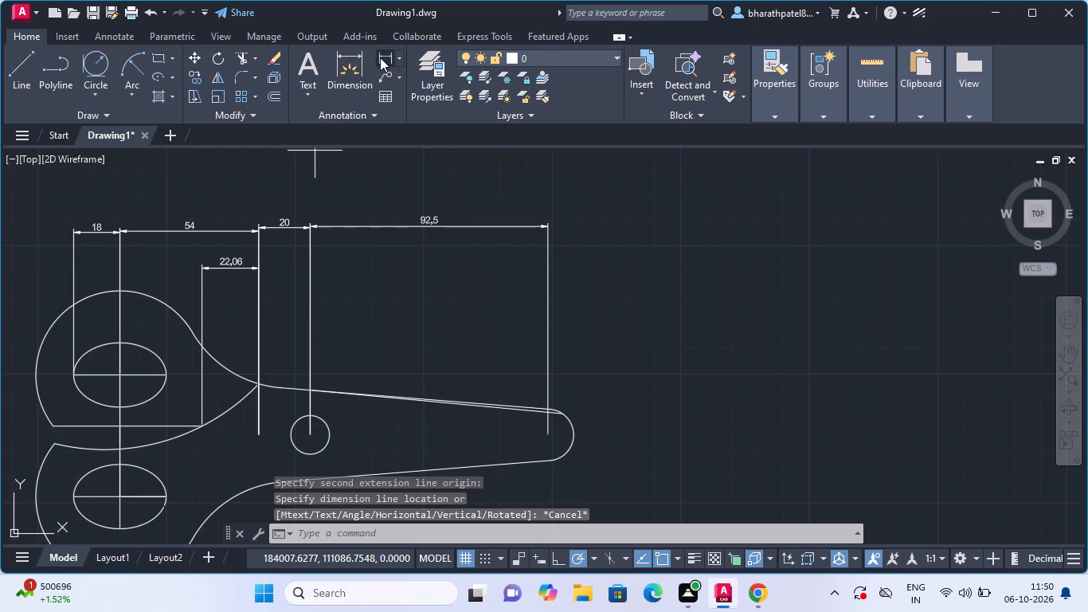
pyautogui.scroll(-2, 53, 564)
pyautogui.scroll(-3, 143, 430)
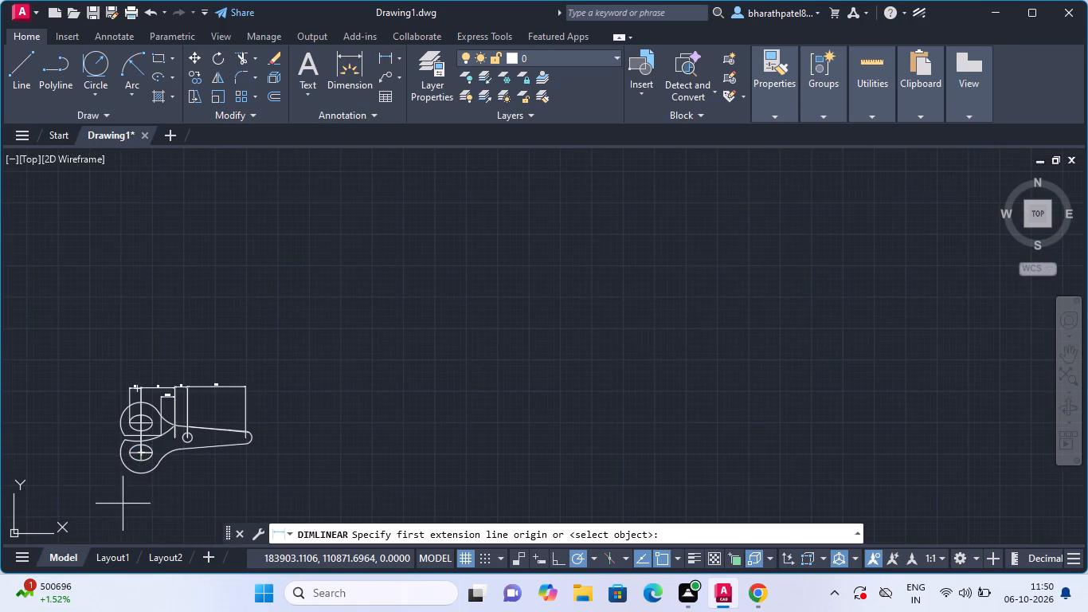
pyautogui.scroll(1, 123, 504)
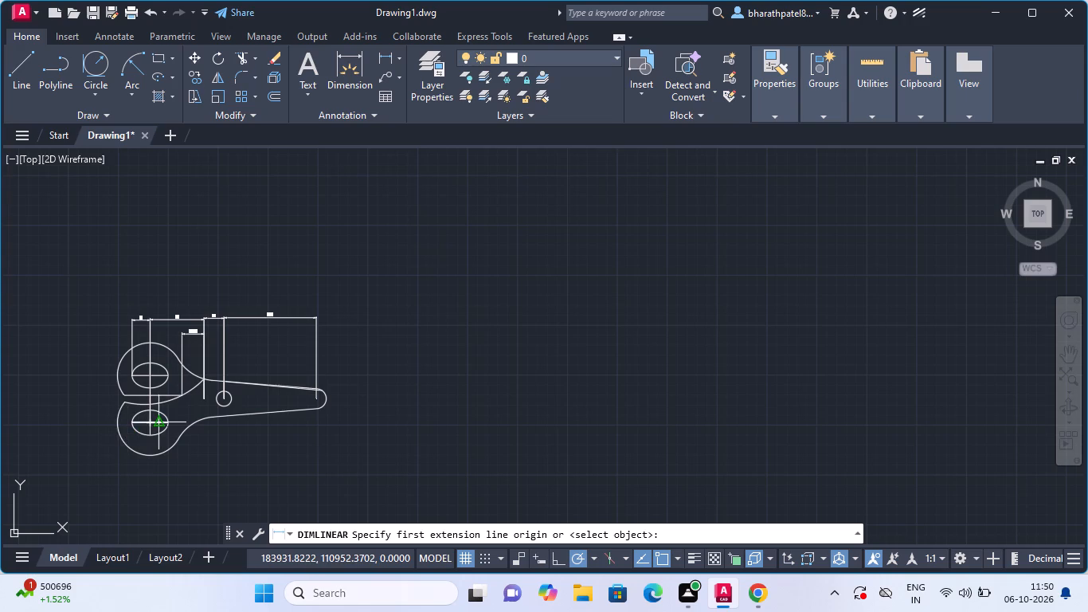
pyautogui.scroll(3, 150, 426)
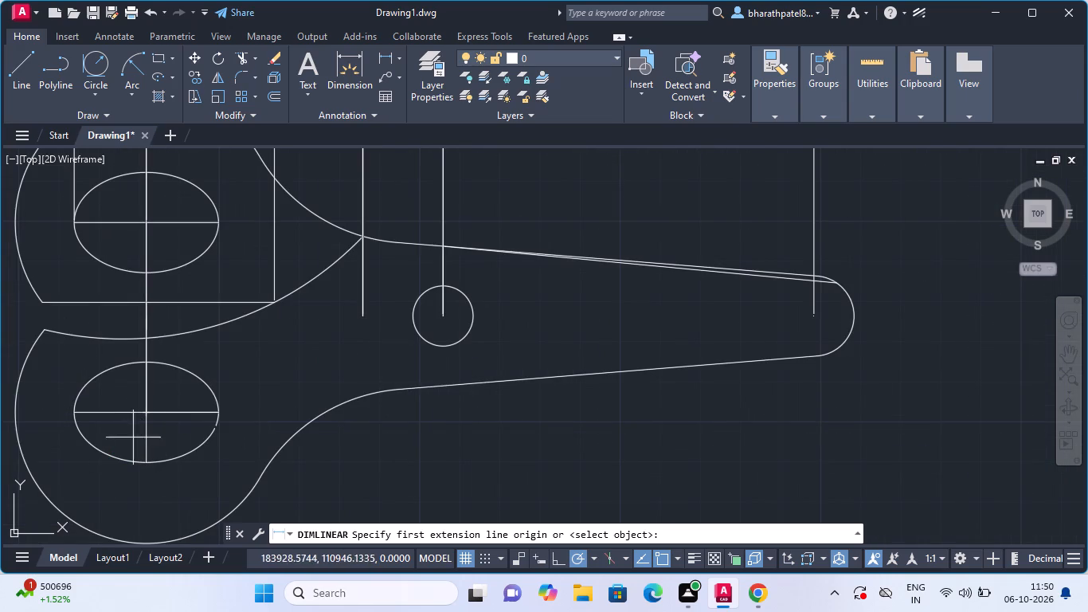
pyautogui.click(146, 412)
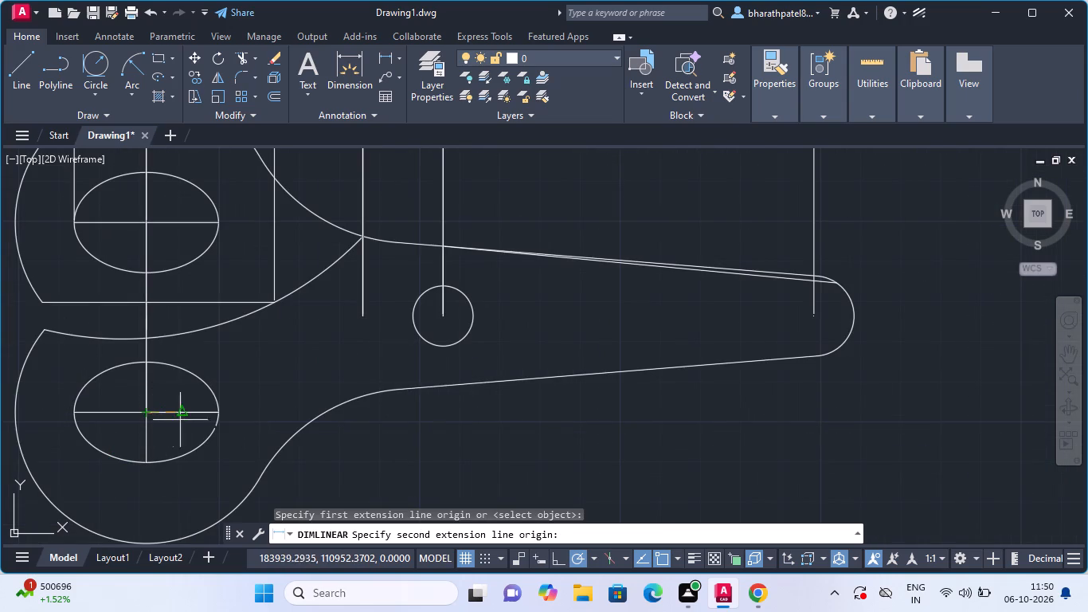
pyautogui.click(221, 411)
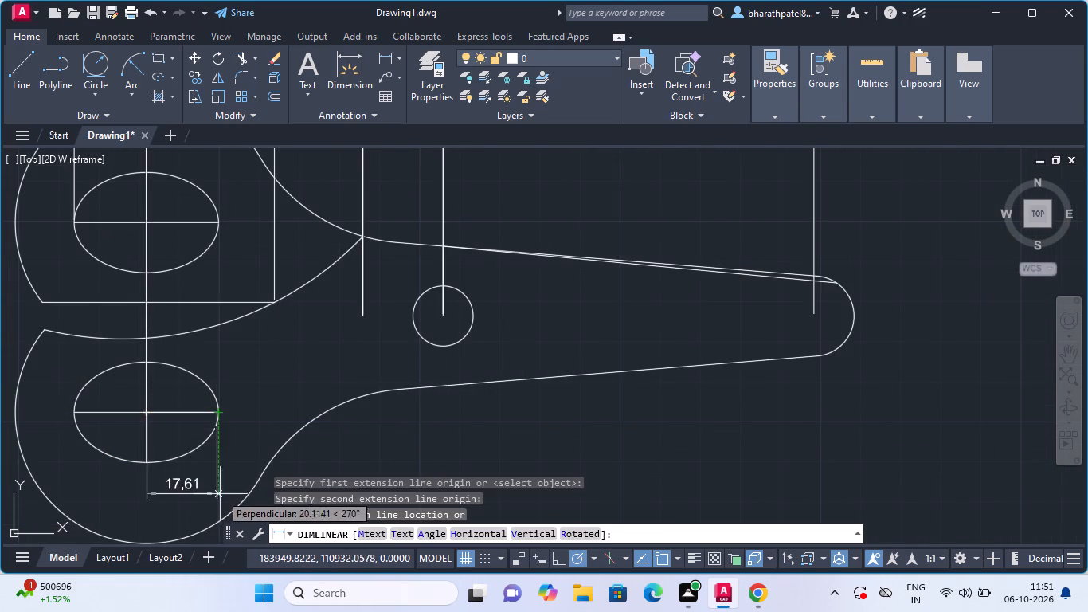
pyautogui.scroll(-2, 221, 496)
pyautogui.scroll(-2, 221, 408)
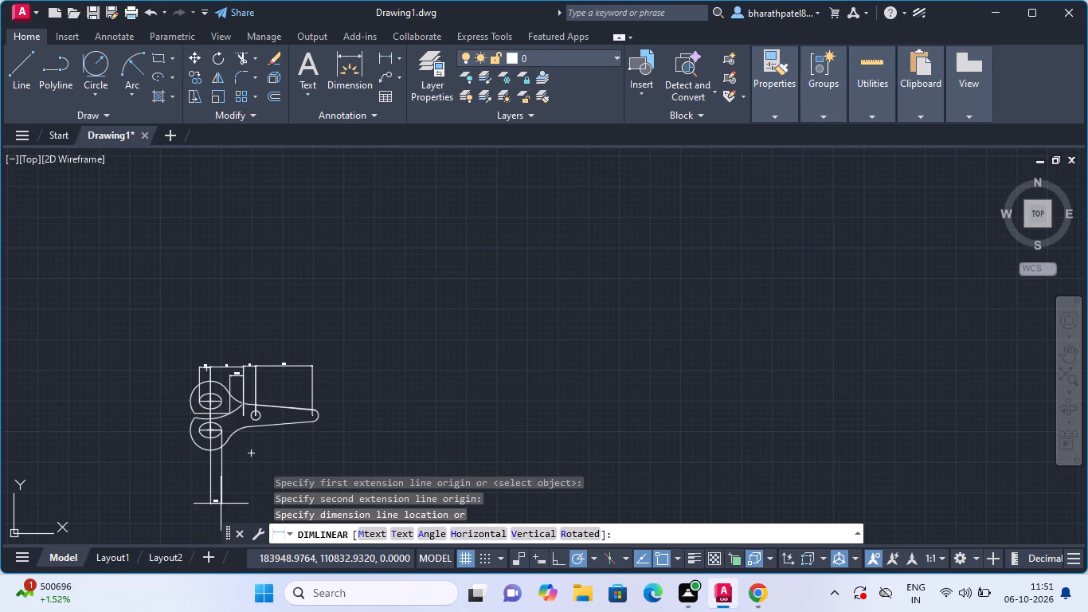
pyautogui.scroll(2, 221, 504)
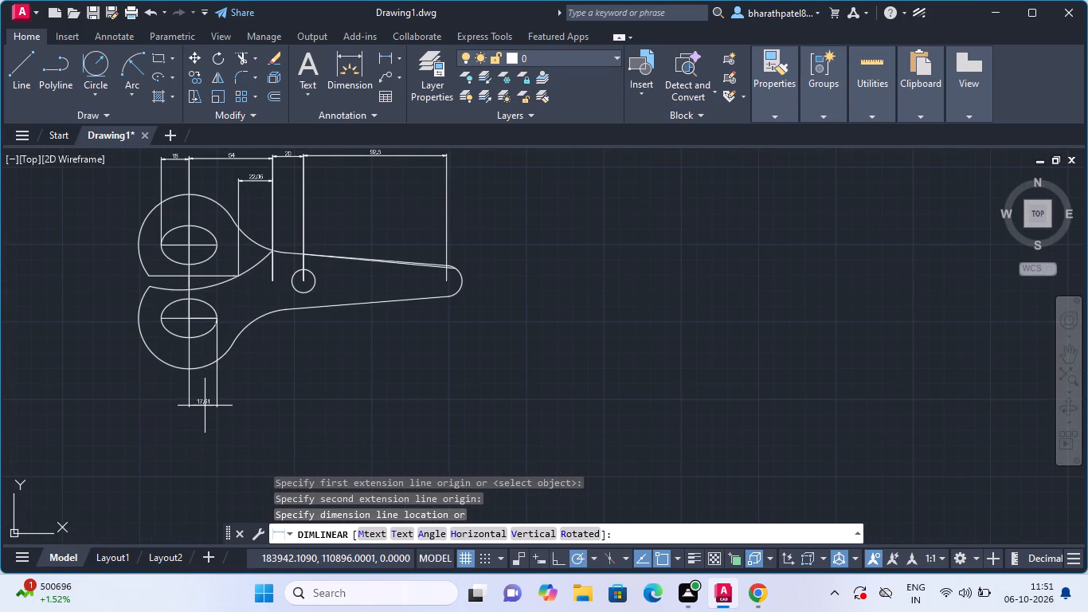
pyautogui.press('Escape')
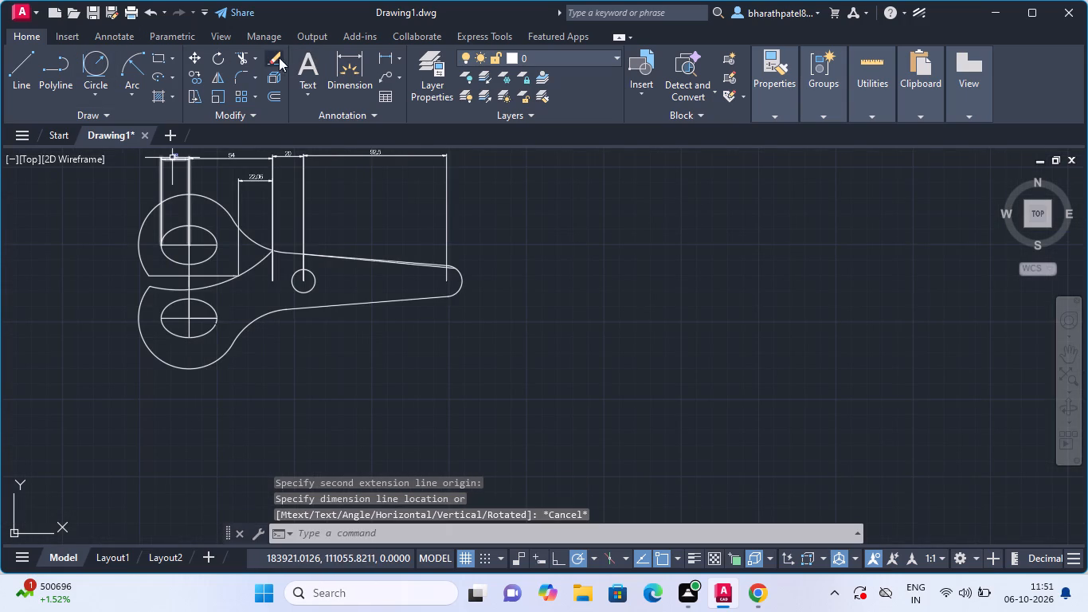
# Add a horizontal linear dimension from the lower ellipse's centre to its right edge, placed below the lower loop.
pyautogui.click(388, 60)
pyautogui.scroll(3, 209, 328)
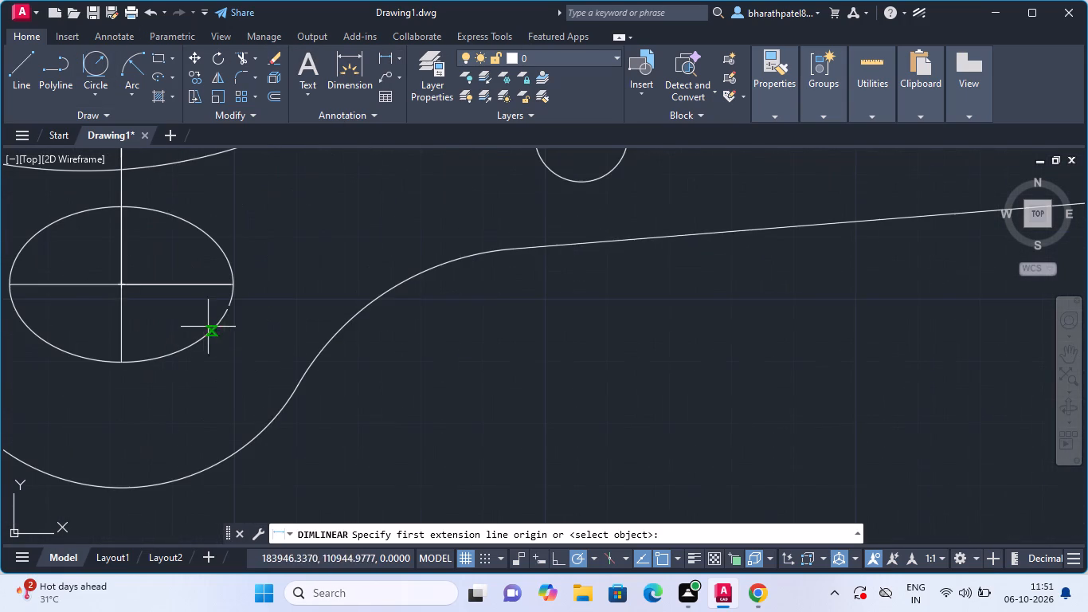
pyautogui.click(118, 284)
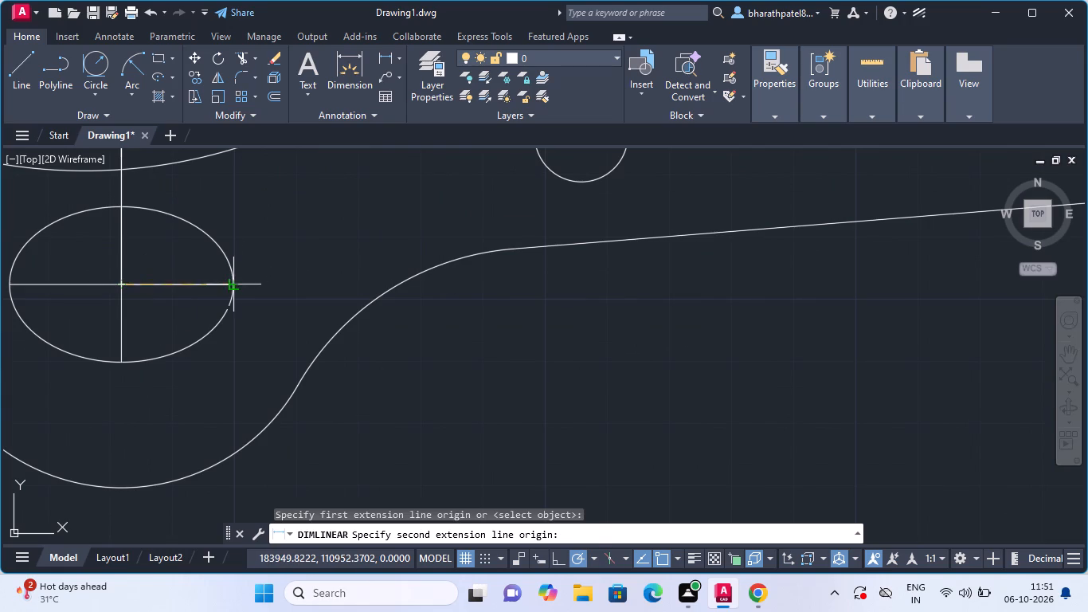
pyautogui.click(237, 283)
pyautogui.scroll(-2, 237, 293)
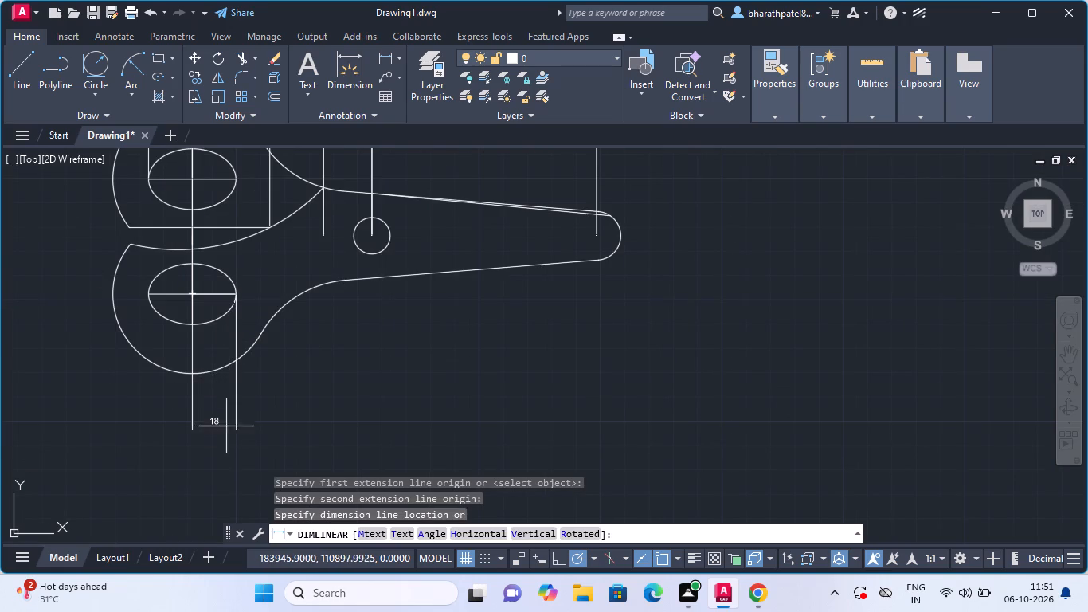
pyautogui.click(222, 414)
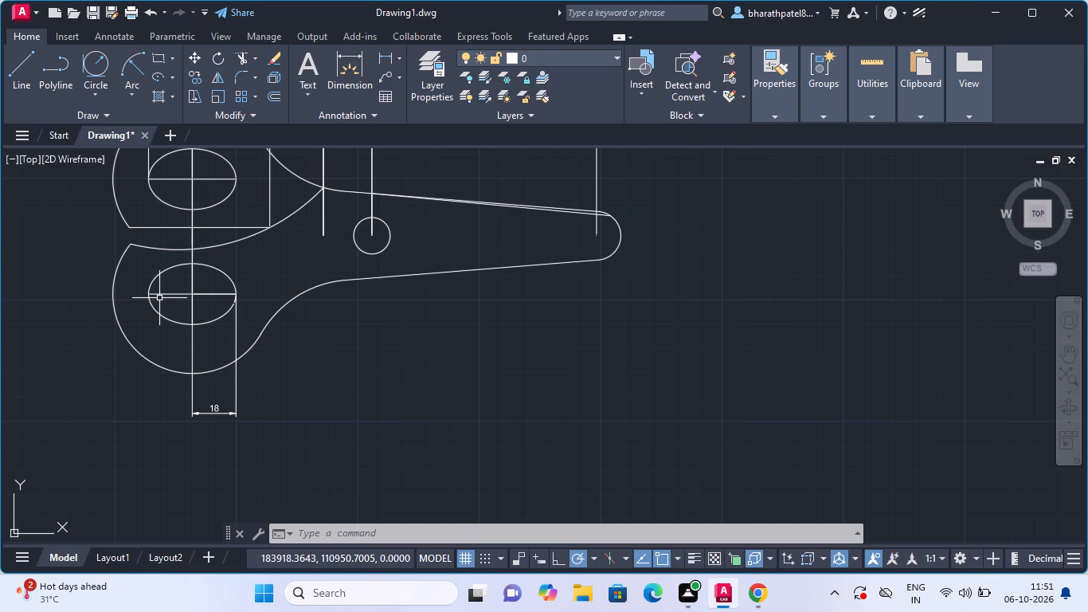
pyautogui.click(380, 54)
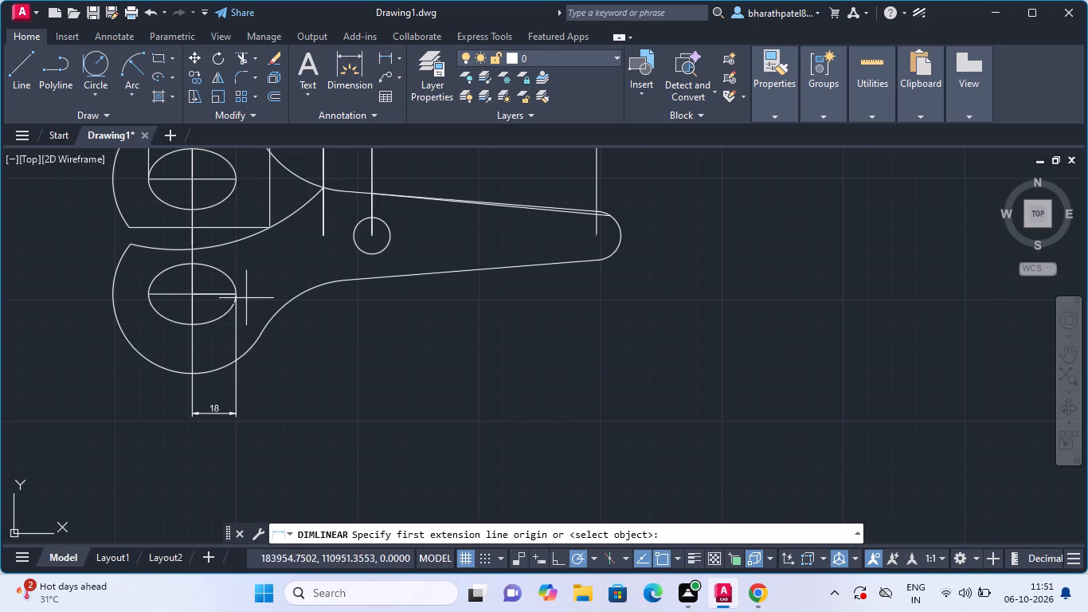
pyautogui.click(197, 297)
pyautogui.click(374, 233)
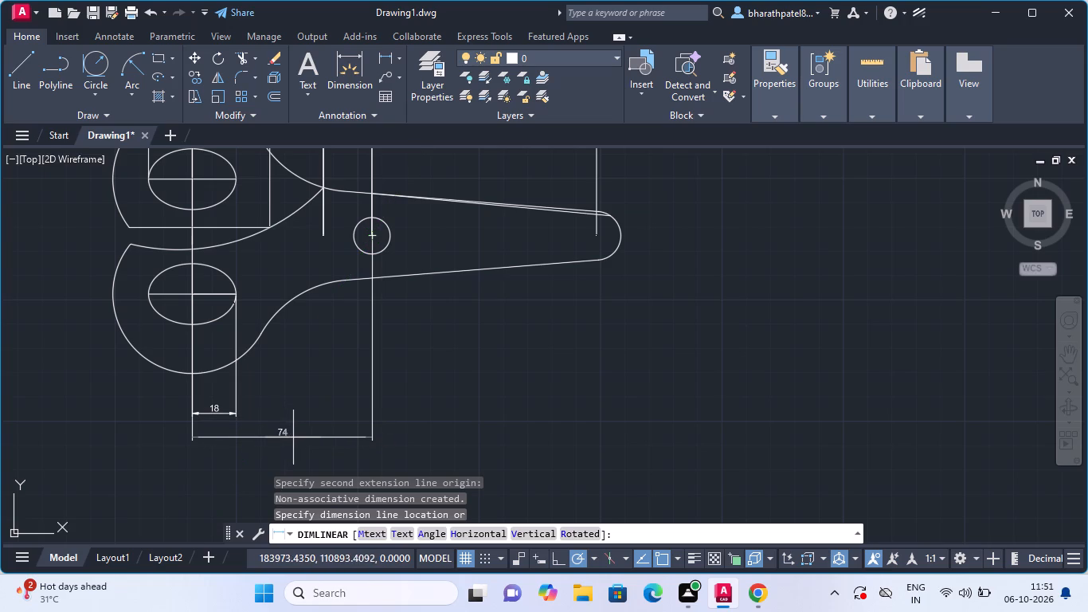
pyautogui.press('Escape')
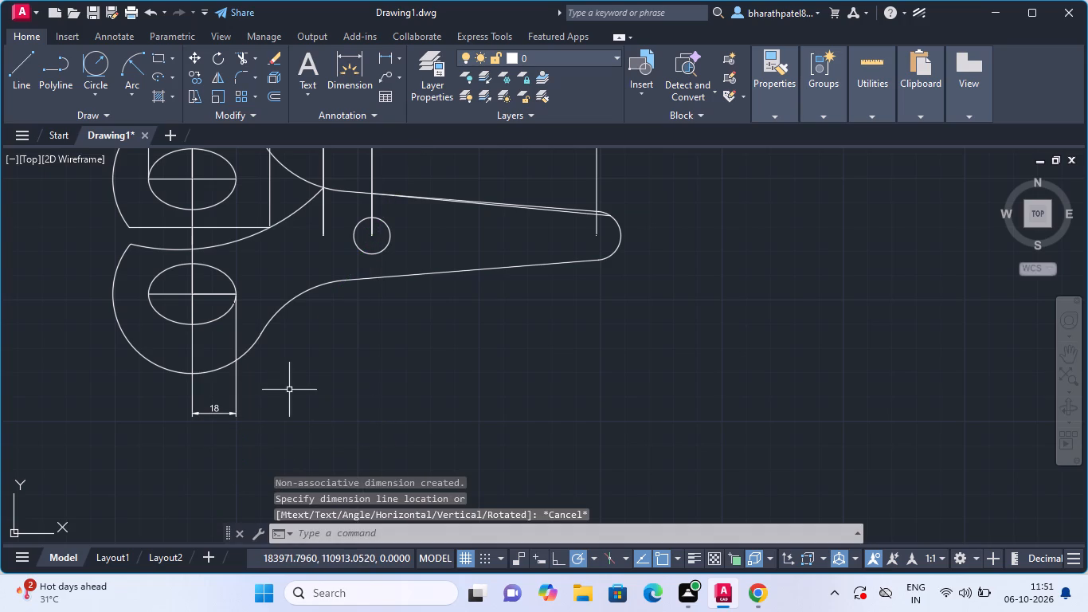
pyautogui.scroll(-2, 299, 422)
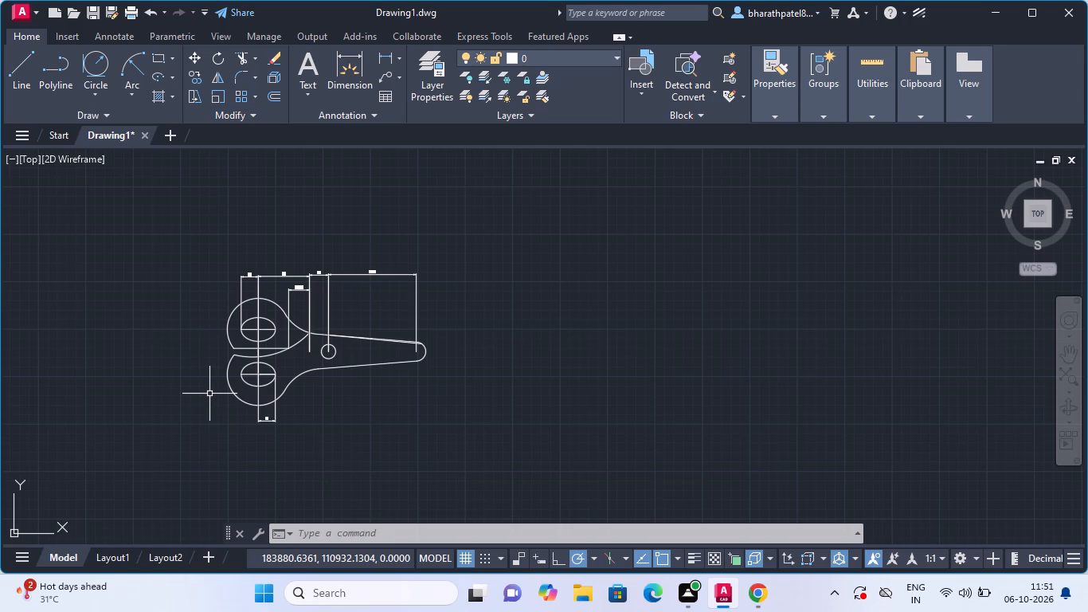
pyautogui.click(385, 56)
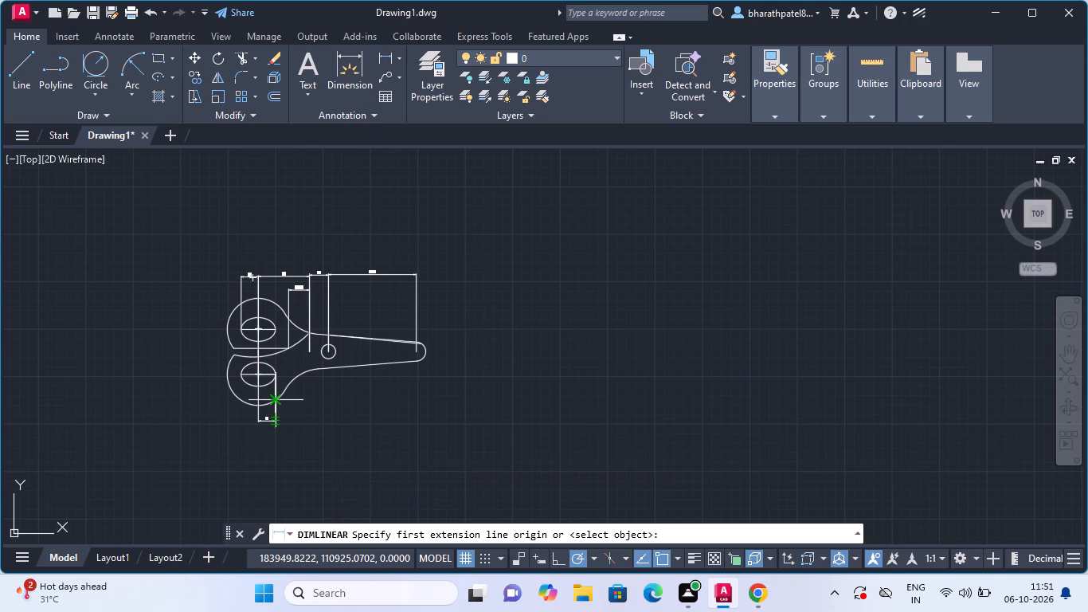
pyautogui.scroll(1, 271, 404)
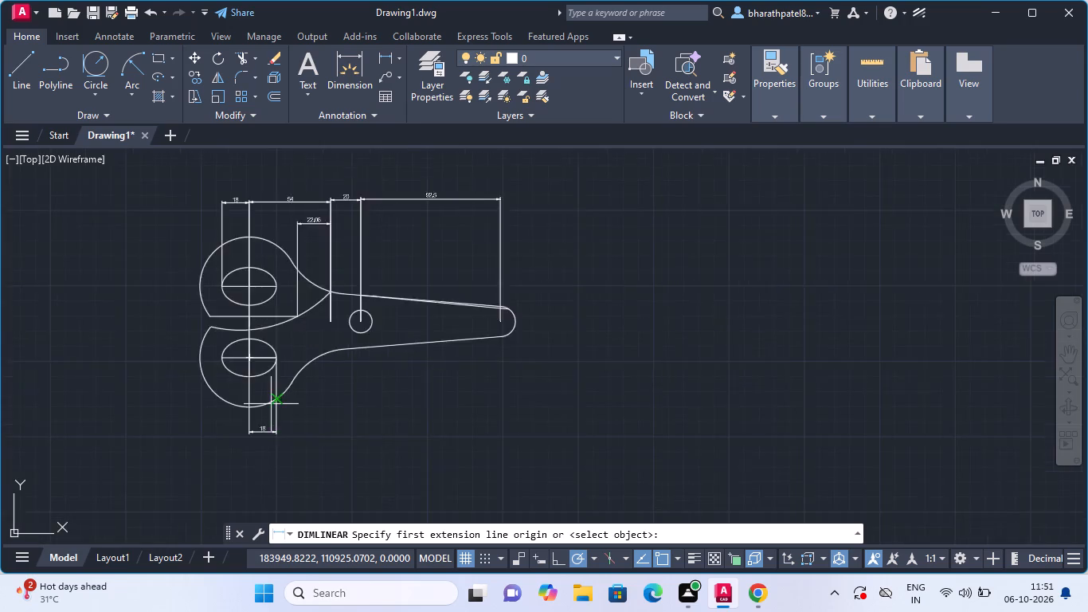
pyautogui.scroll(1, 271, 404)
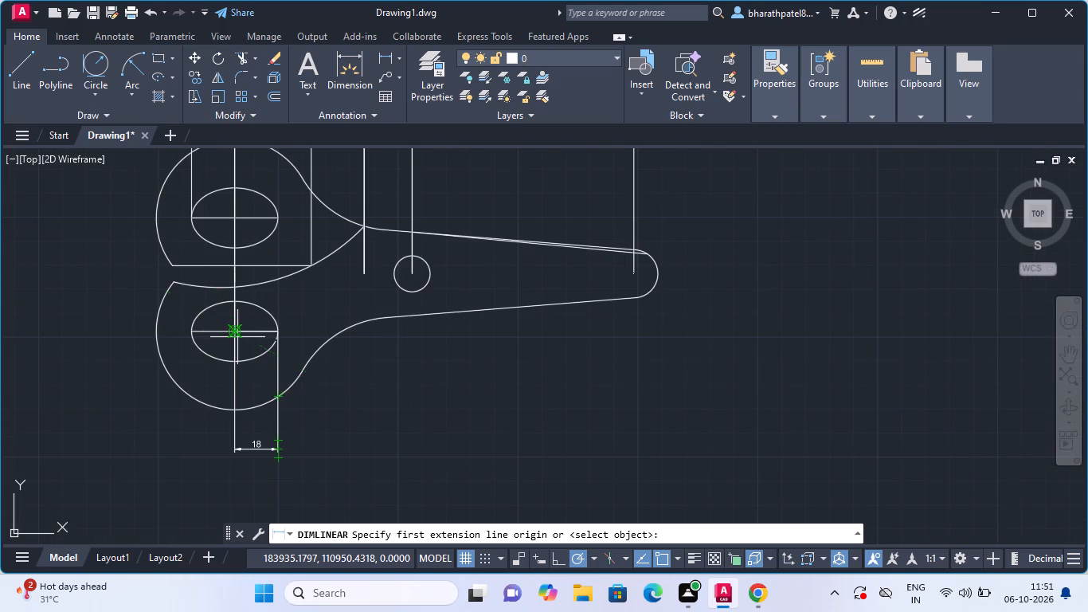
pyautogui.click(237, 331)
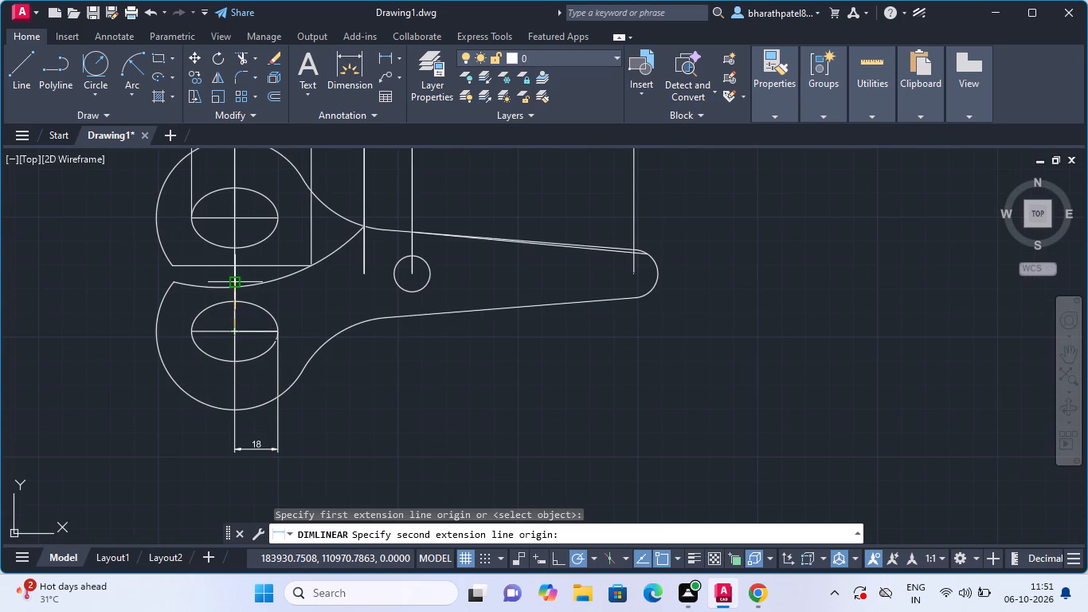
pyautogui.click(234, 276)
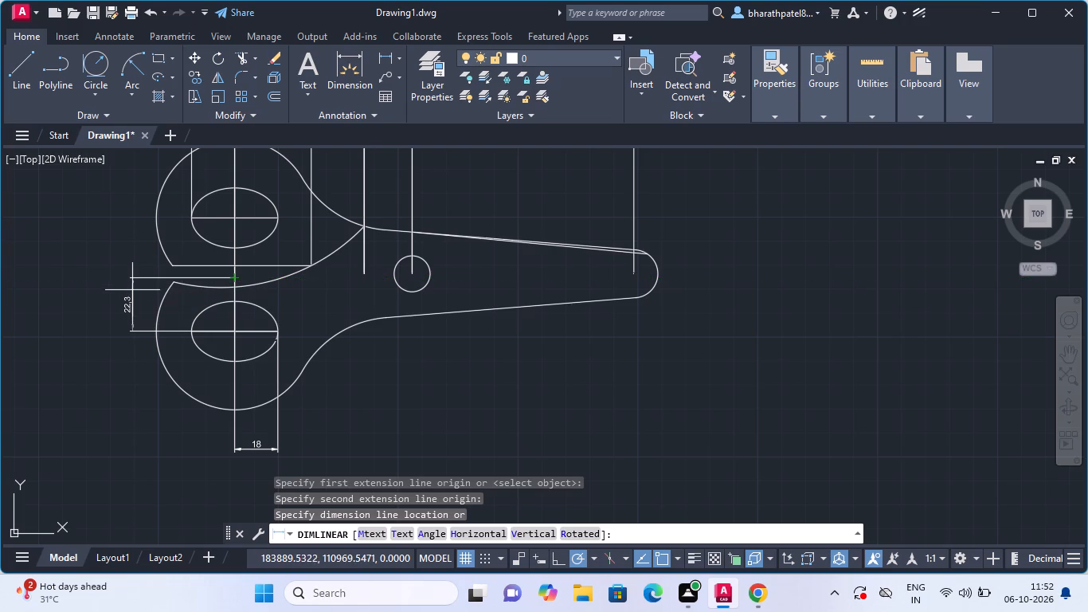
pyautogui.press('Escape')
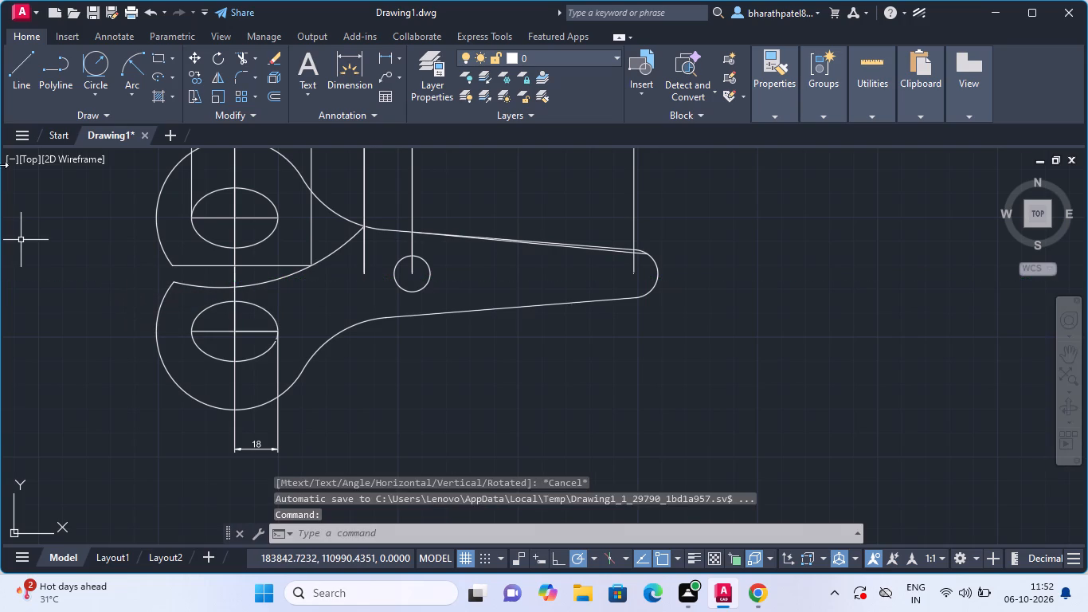
# Draw a horizontal centreline from the small circle's centre leftward between the two loops, extending well past their outer edges.
pyautogui.click(10, 79)
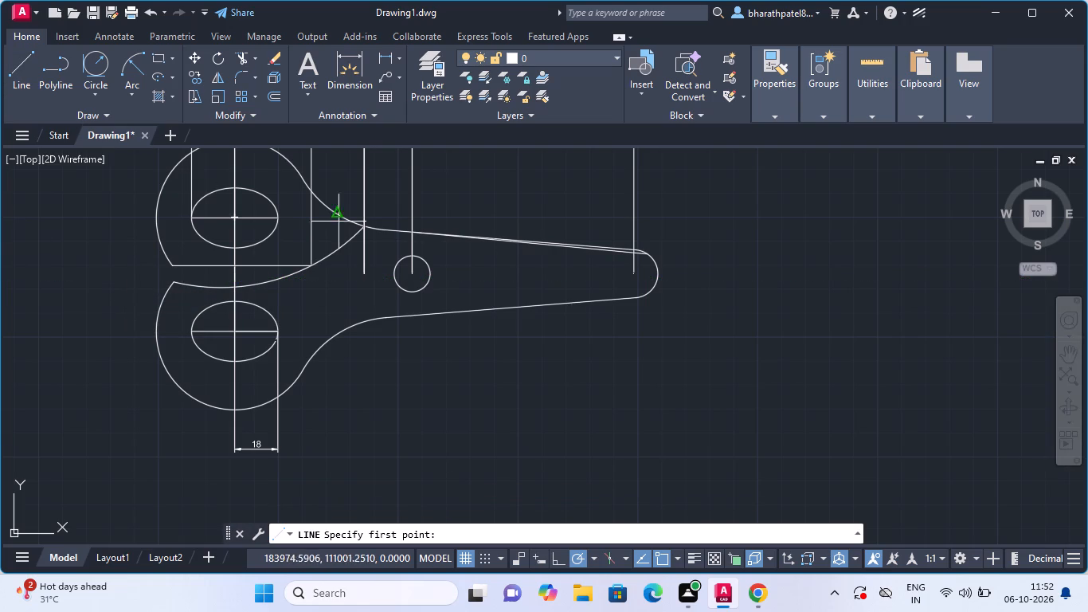
pyautogui.click(411, 272)
pyautogui.click(0, 275)
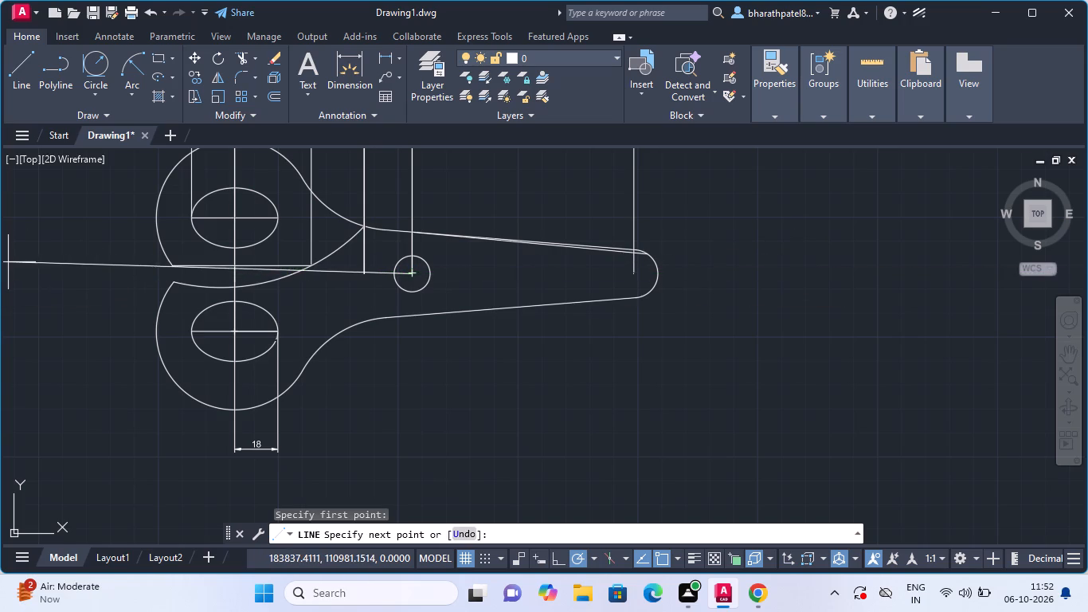
pyautogui.click(3, 269)
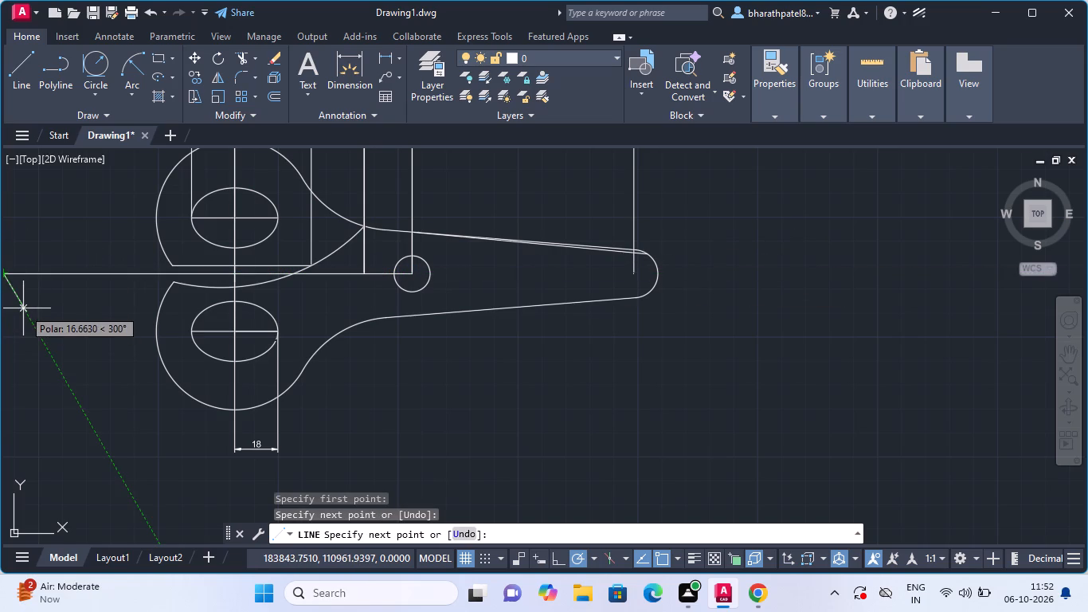
pyautogui.press('Escape')
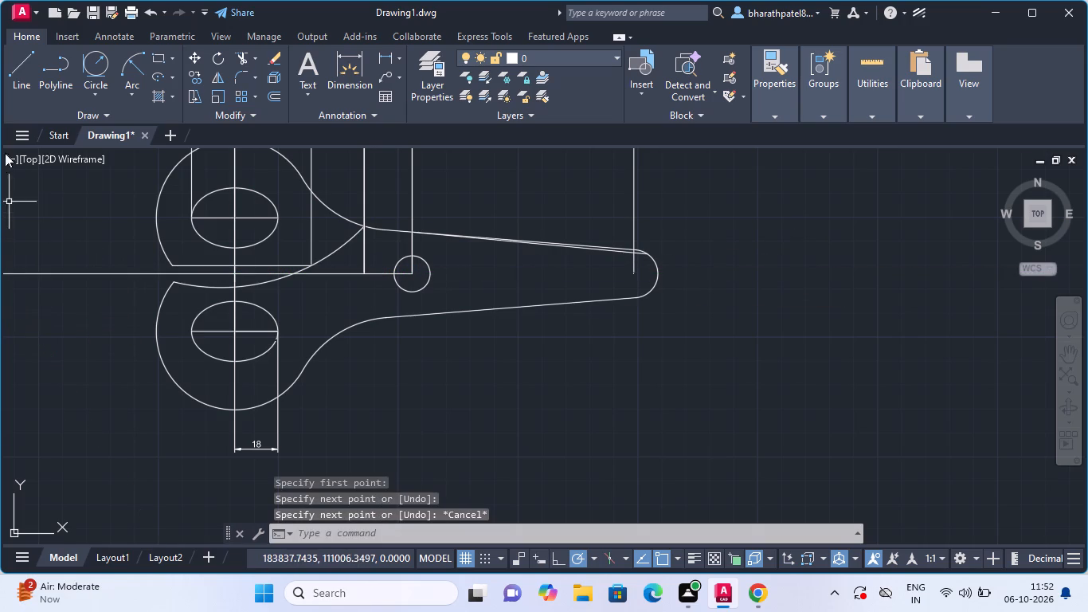
# Add a vertical linear dimension from the lower ellipse's centre to the horizontal centreline, placed just left of the lower loop.
pyautogui.click(386, 63)
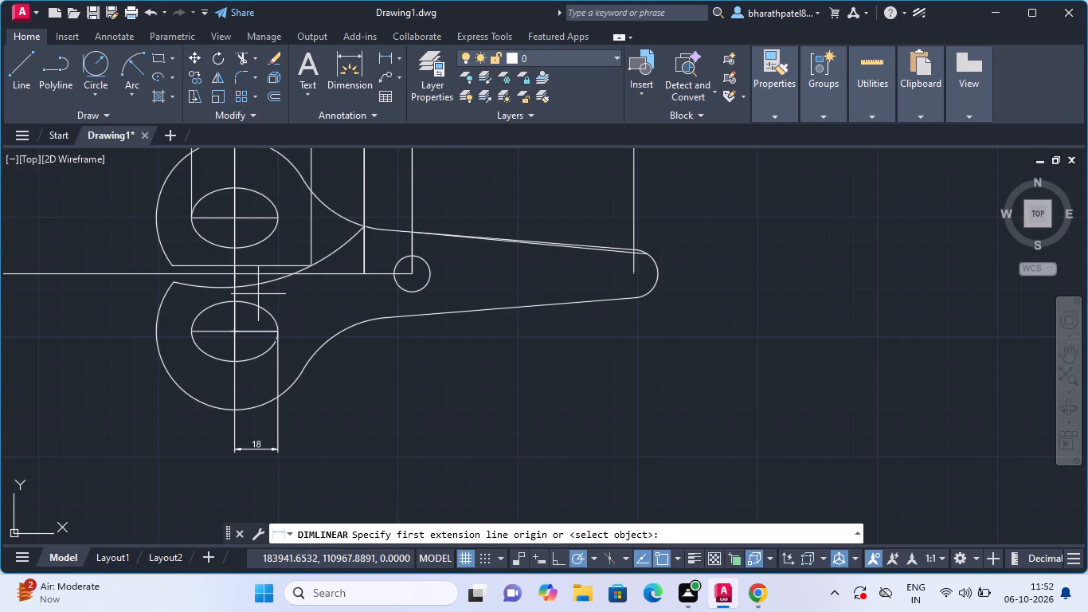
pyautogui.click(234, 332)
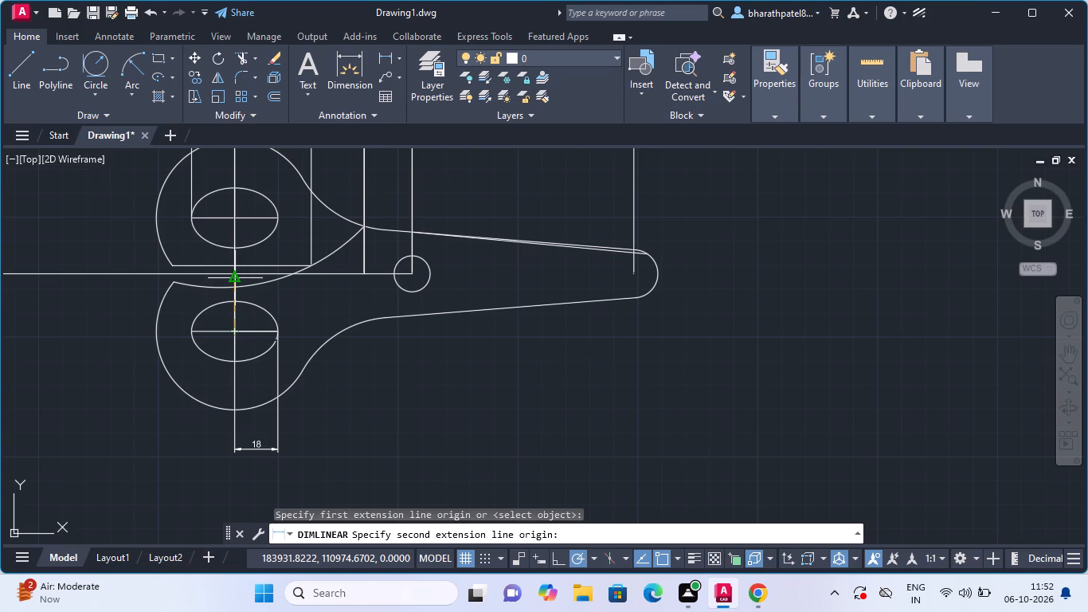
pyautogui.scroll(1, 234, 278)
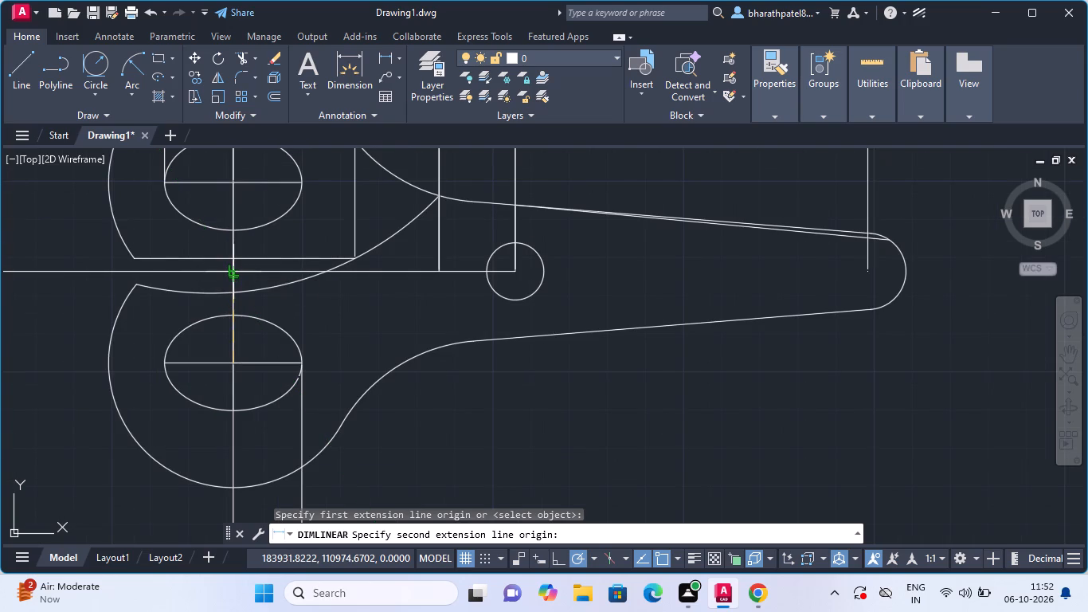
pyautogui.click(235, 270)
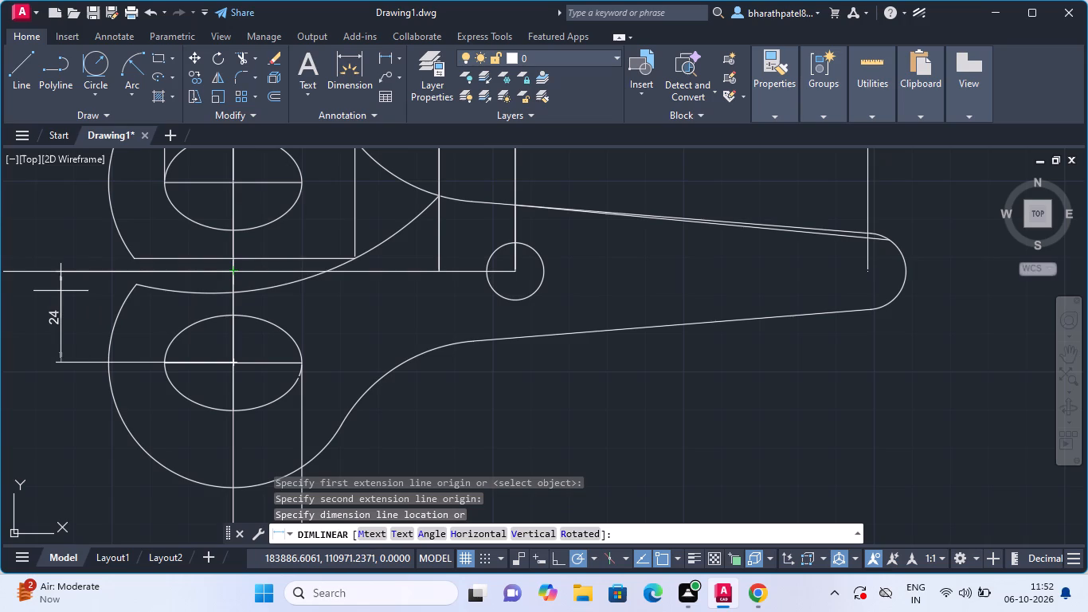
pyautogui.click(54, 292)
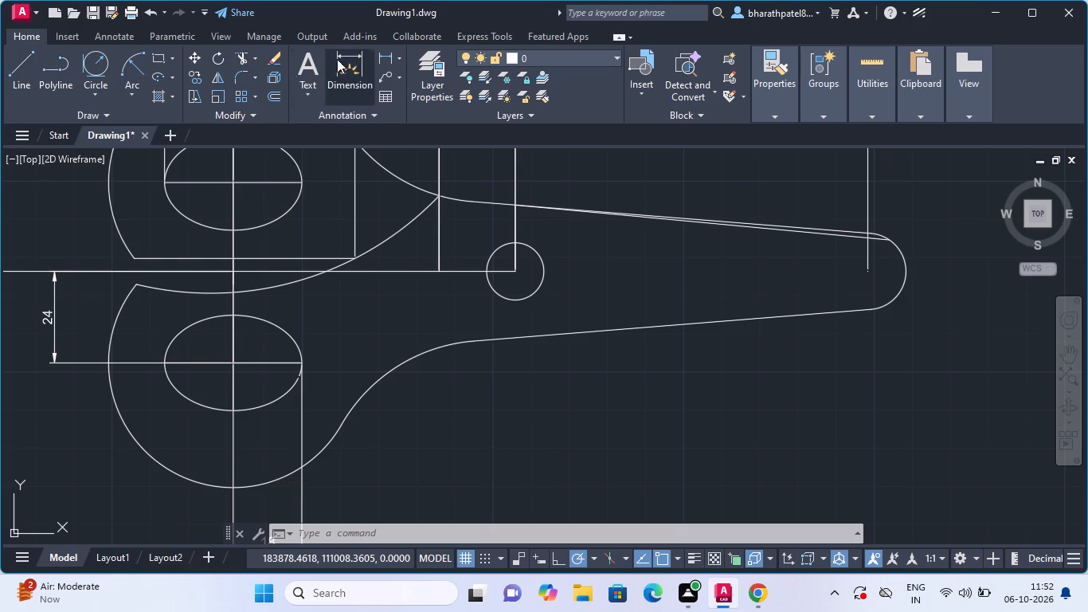
# Add a vertical linear dimension from the horizontal centreline to the upper loop's flat line, placed left of the loops.
pyautogui.click(378, 60)
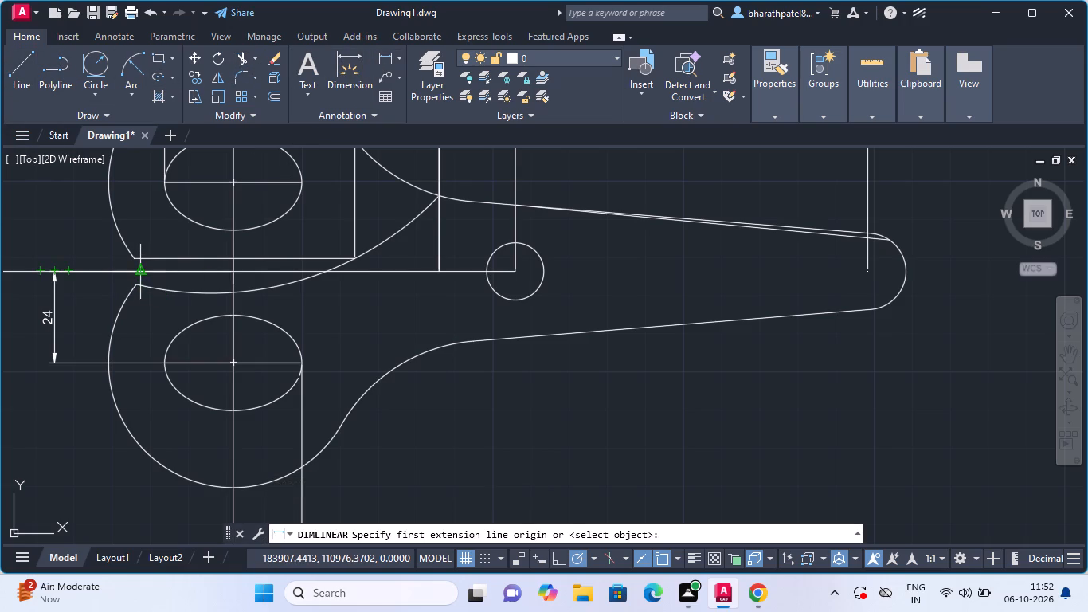
pyautogui.click(141, 276)
pyautogui.click(144, 259)
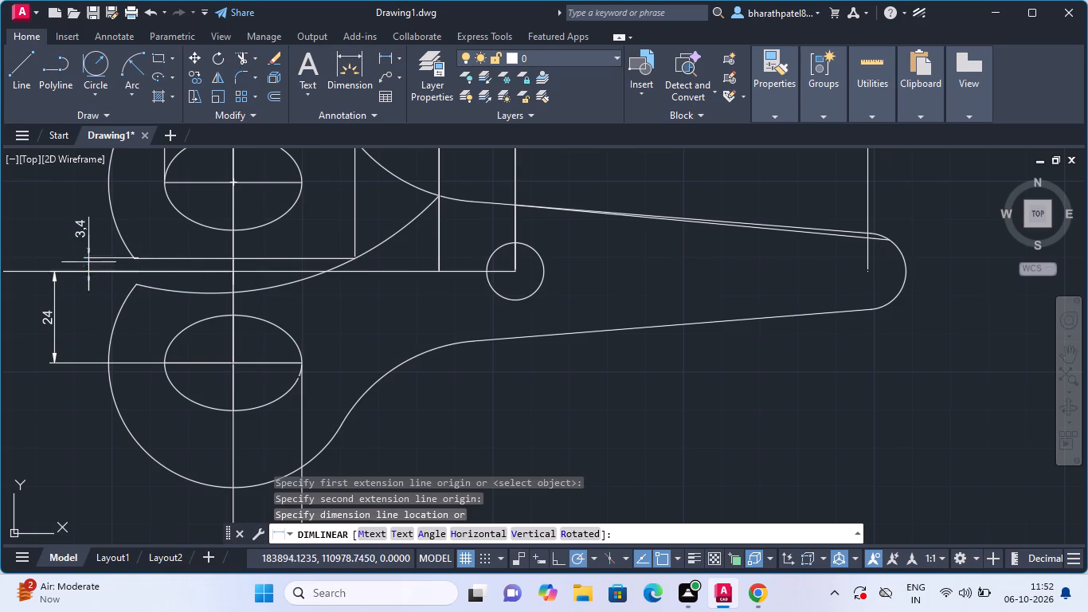
pyautogui.click(22, 271)
# Add a vertical linear dimension from the upper ellipse's centre to the horizontal centreline, placed outside the flat line's dimension.
pyautogui.scroll(-3, 91, 296)
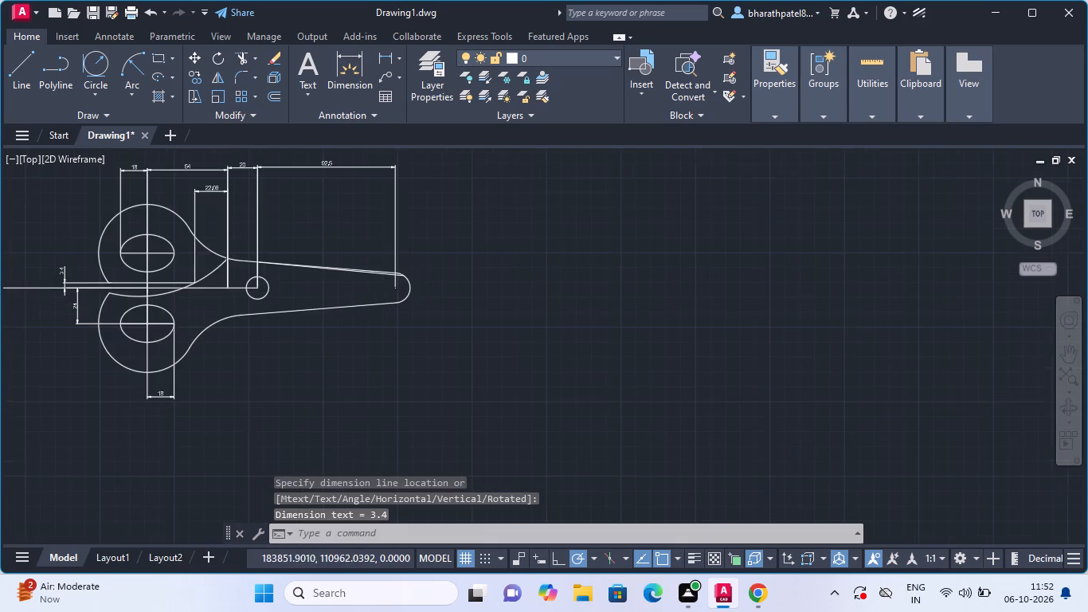
pyautogui.scroll(-2, 32, 312)
pyautogui.scroll(-2, 269, 265)
pyautogui.scroll(3, 166, 281)
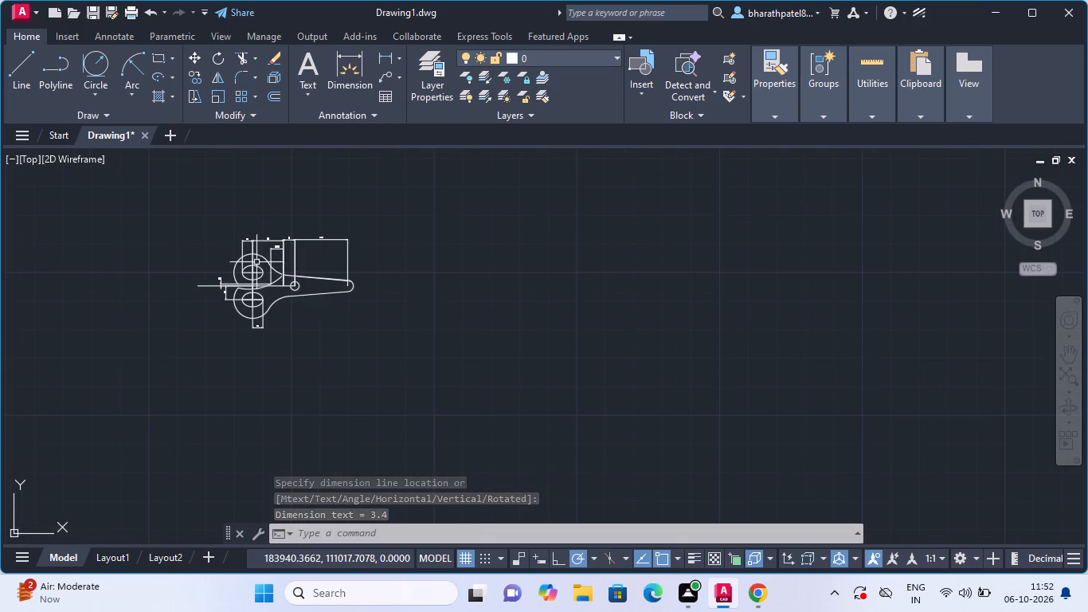
pyautogui.scroll(2, 256, 262)
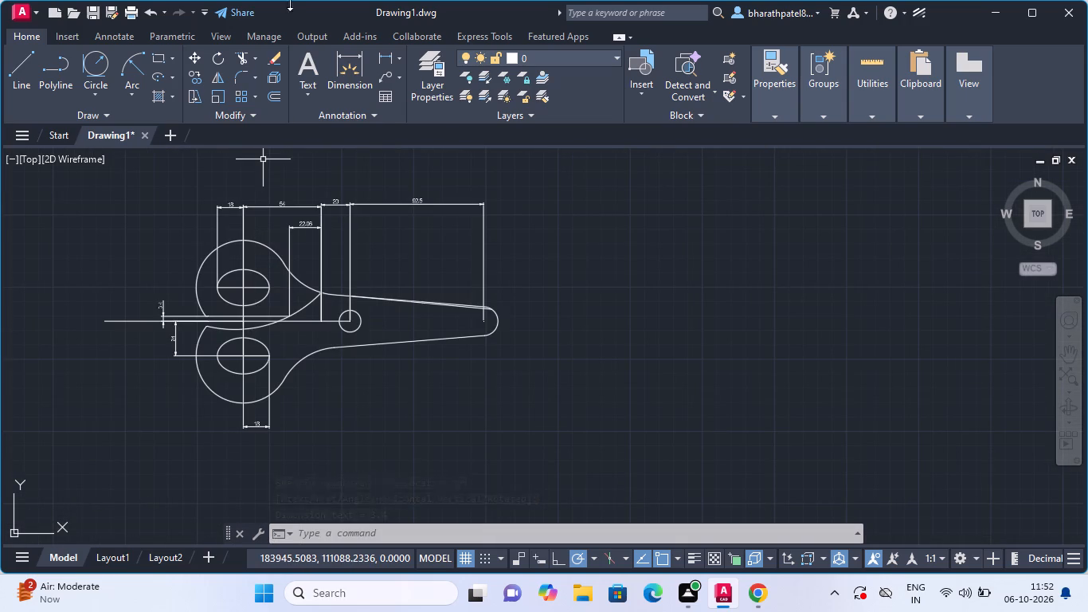
pyautogui.click(392, 54)
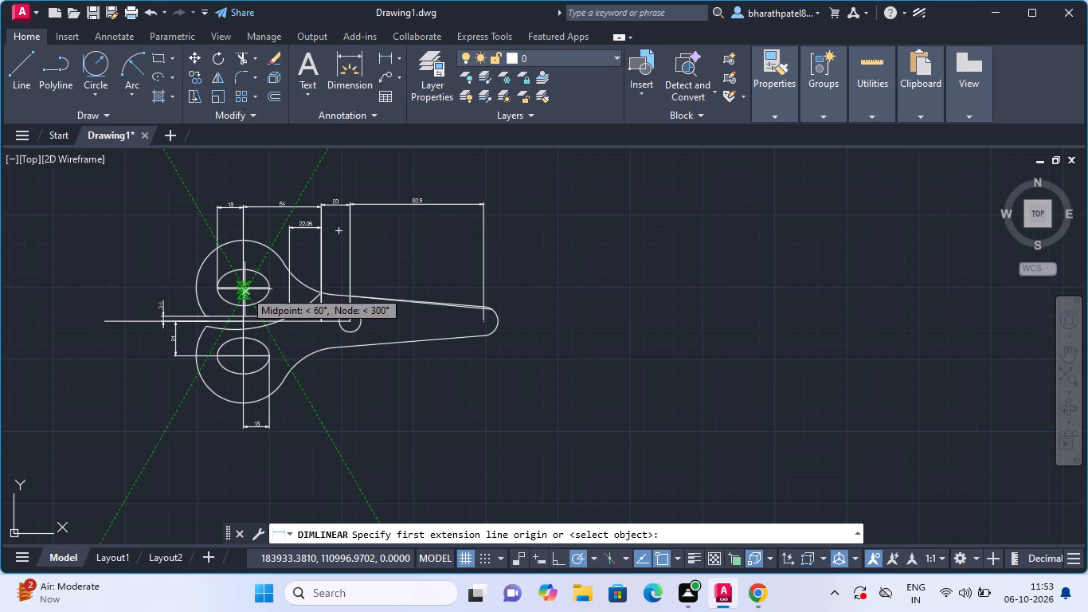
pyautogui.scroll(4, 245, 285)
pyautogui.click(222, 293)
pyautogui.scroll(-2, 224, 292)
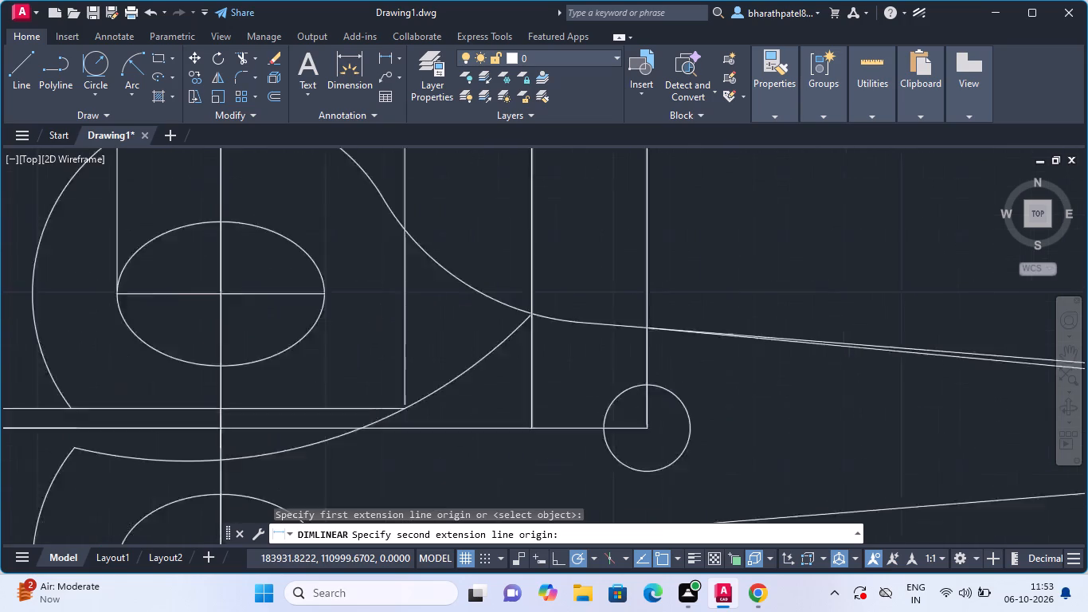
pyautogui.scroll(-3, 224, 292)
pyautogui.scroll(5, 224, 314)
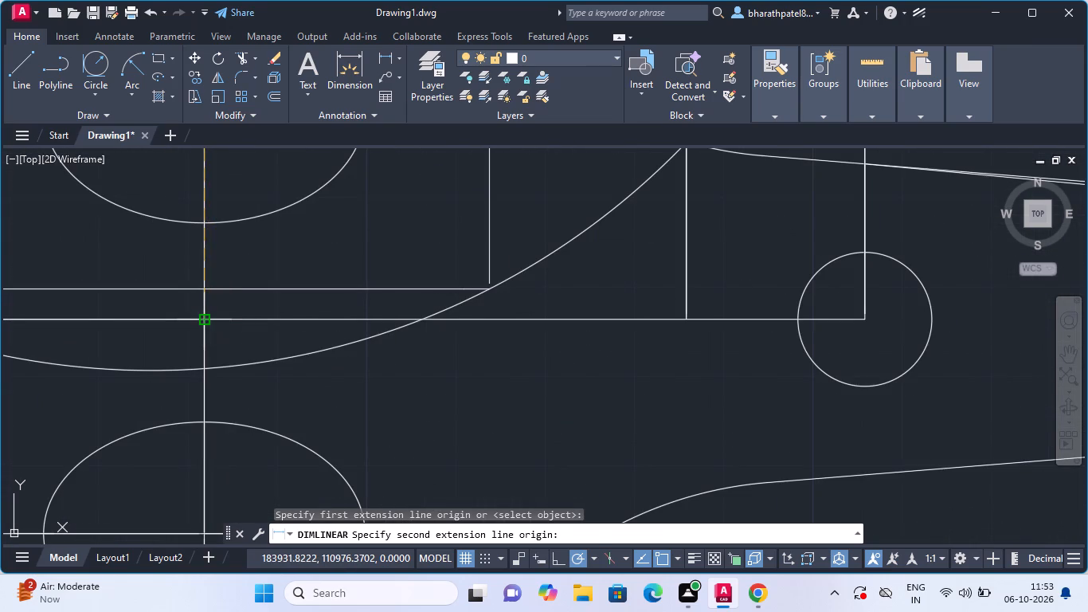
pyautogui.click(206, 321)
pyautogui.scroll(-4, 208, 321)
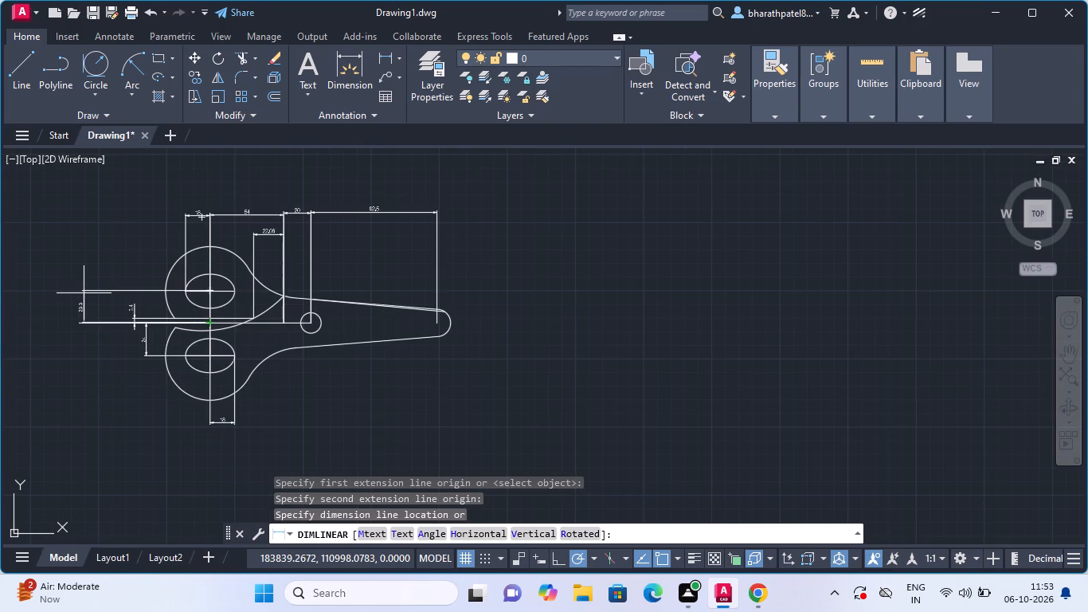
pyautogui.scroll(3, 84, 293)
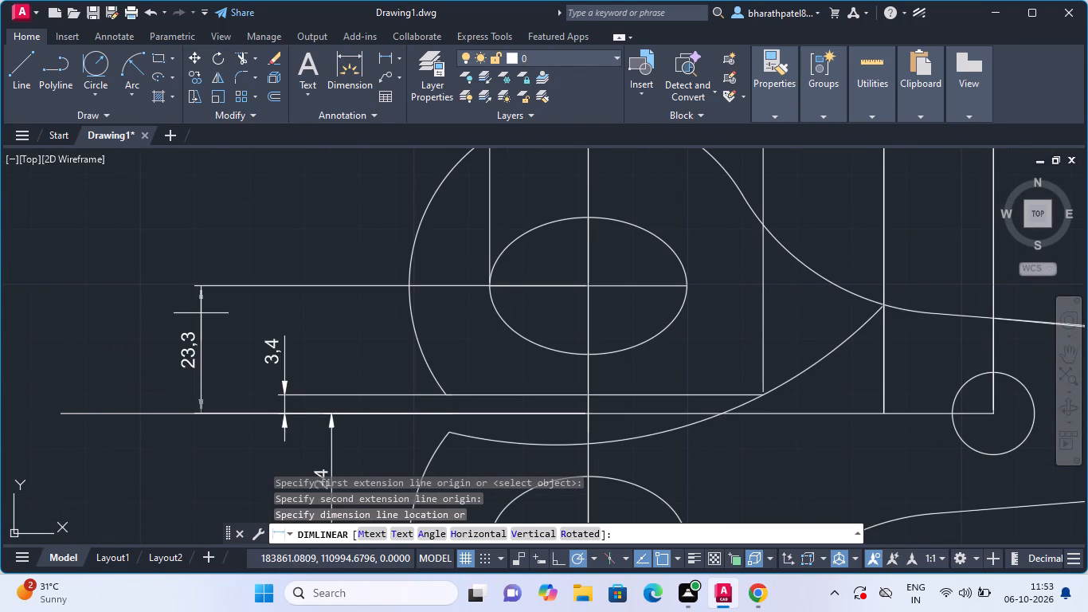
pyautogui.click(224, 316)
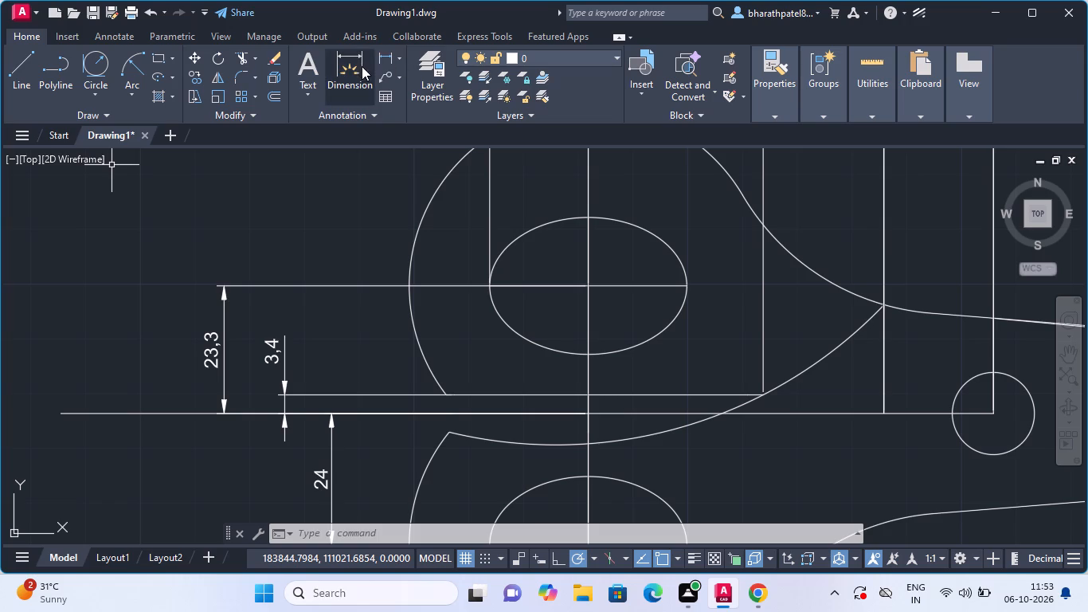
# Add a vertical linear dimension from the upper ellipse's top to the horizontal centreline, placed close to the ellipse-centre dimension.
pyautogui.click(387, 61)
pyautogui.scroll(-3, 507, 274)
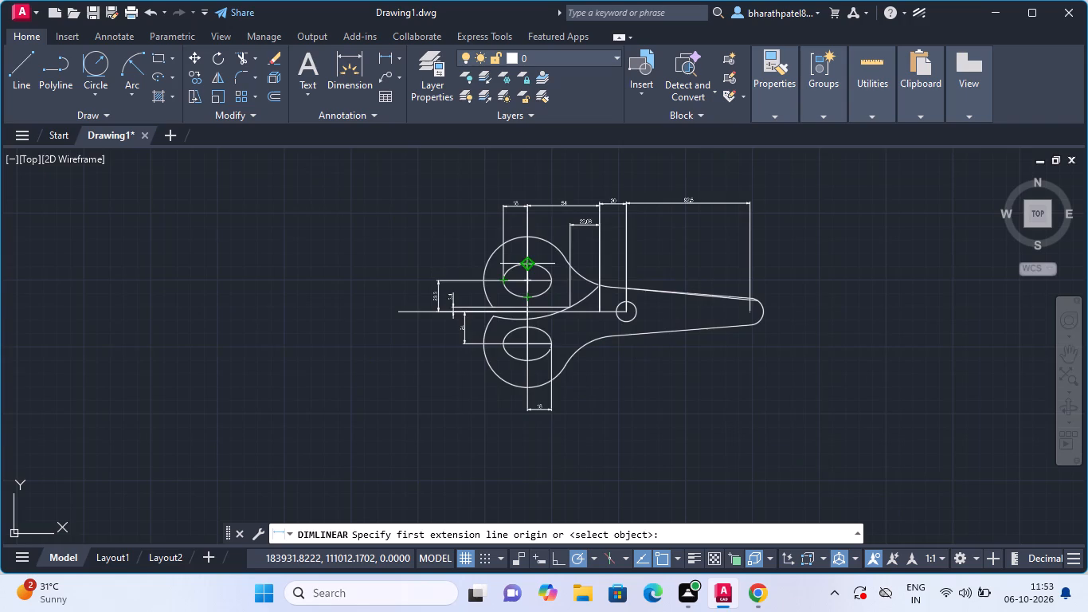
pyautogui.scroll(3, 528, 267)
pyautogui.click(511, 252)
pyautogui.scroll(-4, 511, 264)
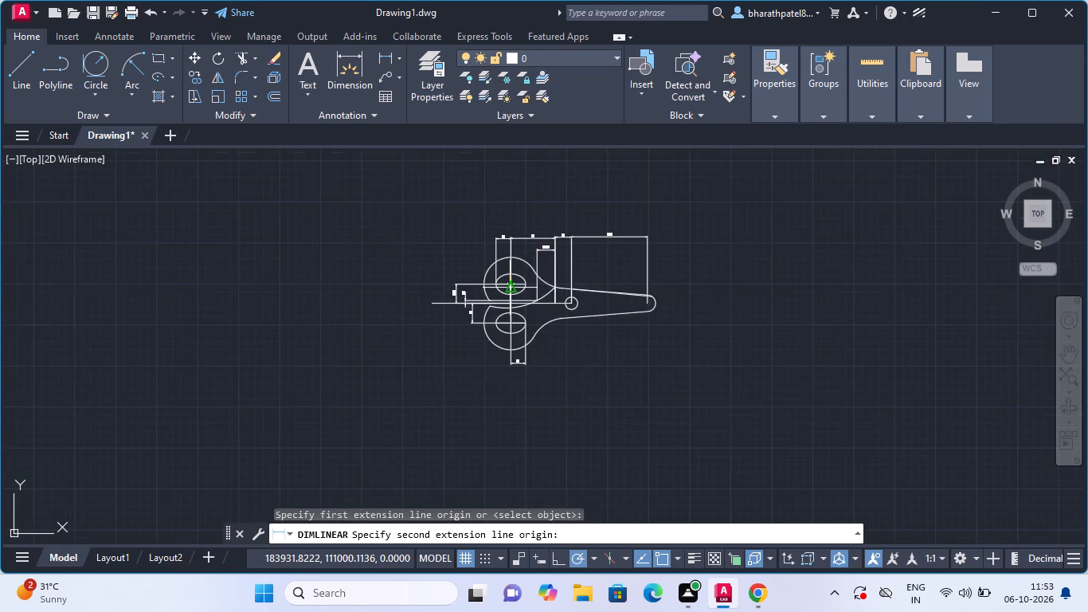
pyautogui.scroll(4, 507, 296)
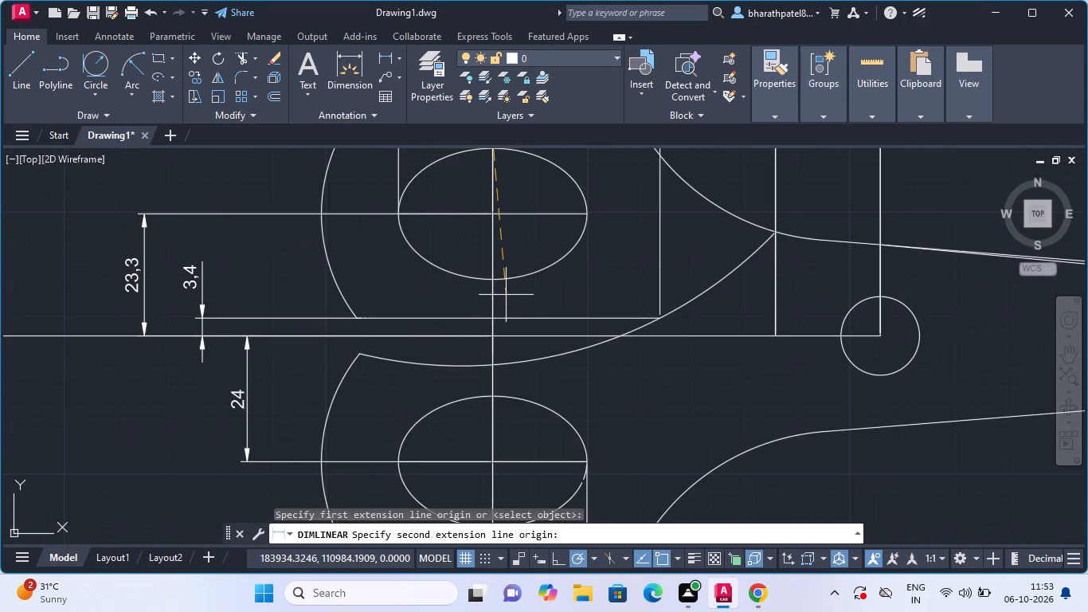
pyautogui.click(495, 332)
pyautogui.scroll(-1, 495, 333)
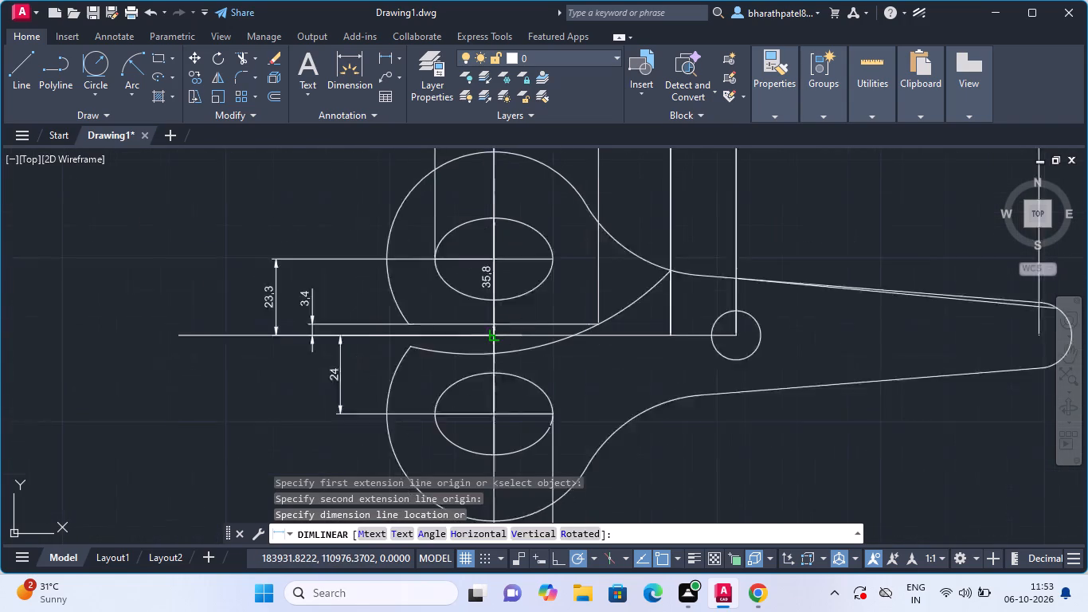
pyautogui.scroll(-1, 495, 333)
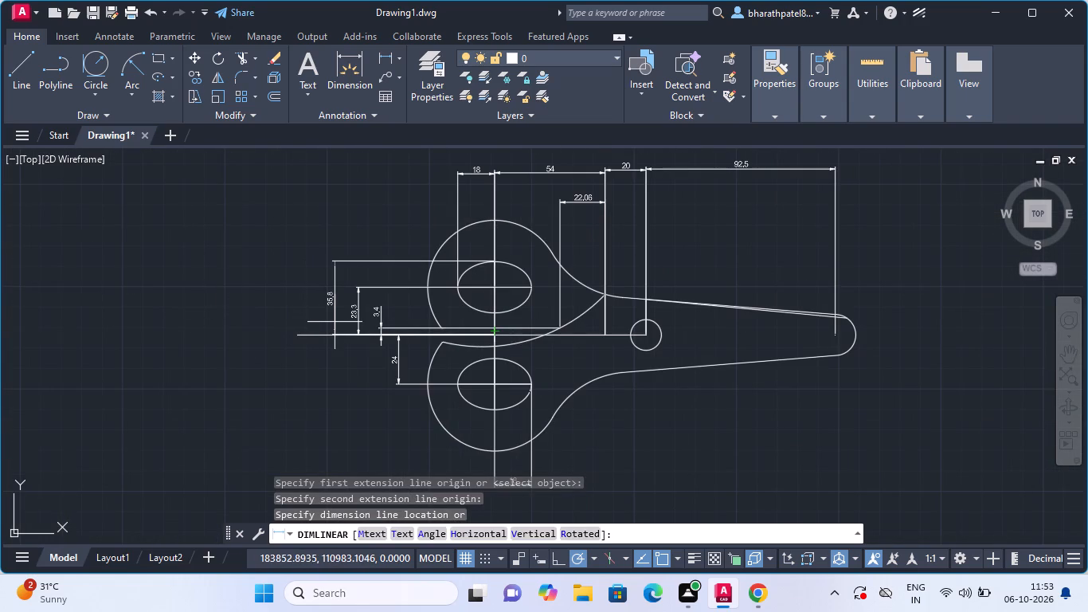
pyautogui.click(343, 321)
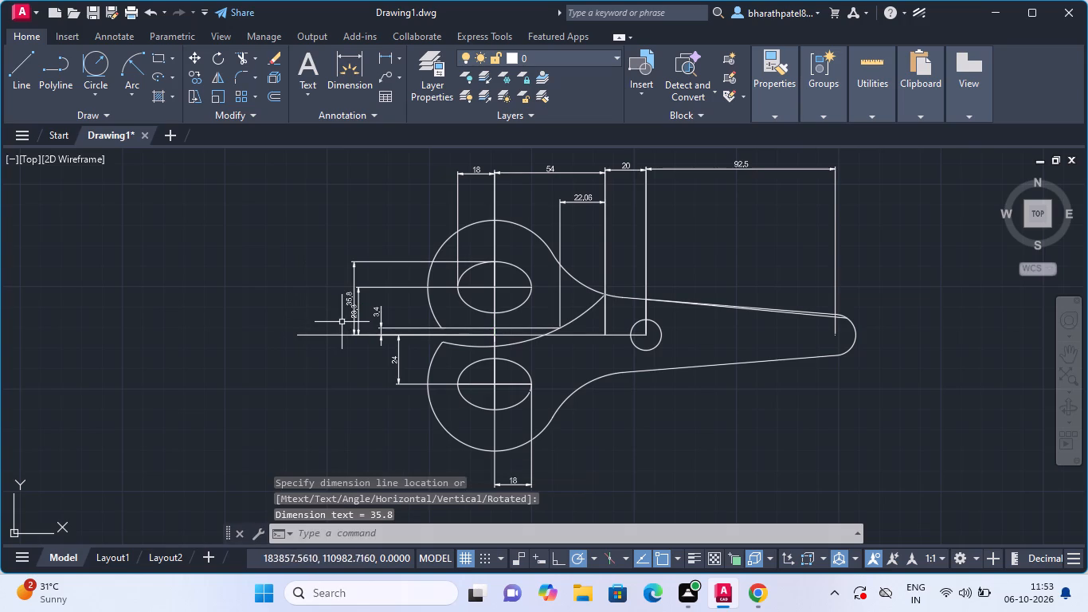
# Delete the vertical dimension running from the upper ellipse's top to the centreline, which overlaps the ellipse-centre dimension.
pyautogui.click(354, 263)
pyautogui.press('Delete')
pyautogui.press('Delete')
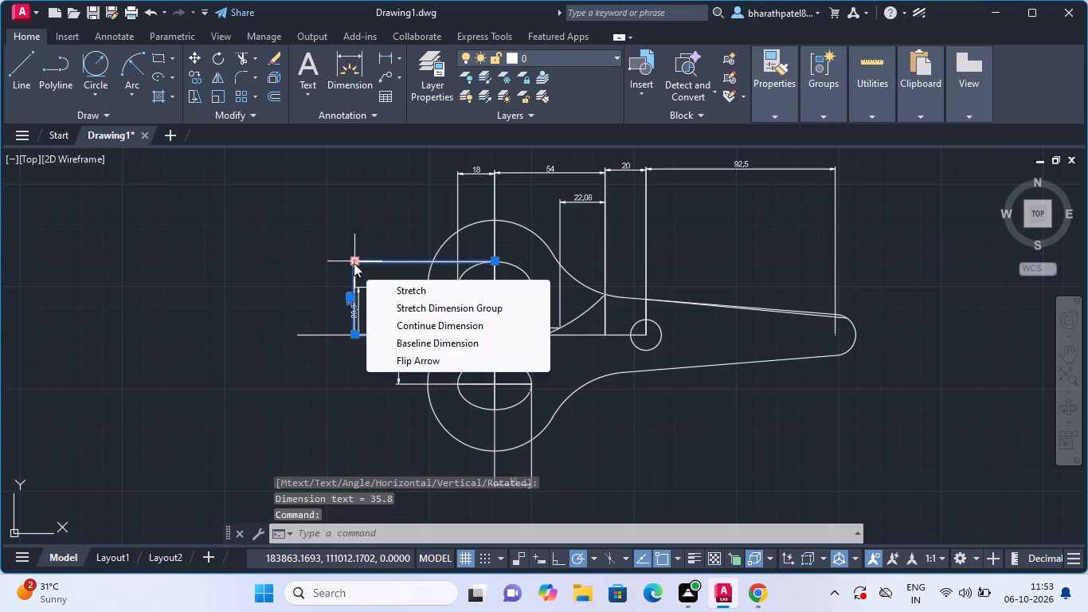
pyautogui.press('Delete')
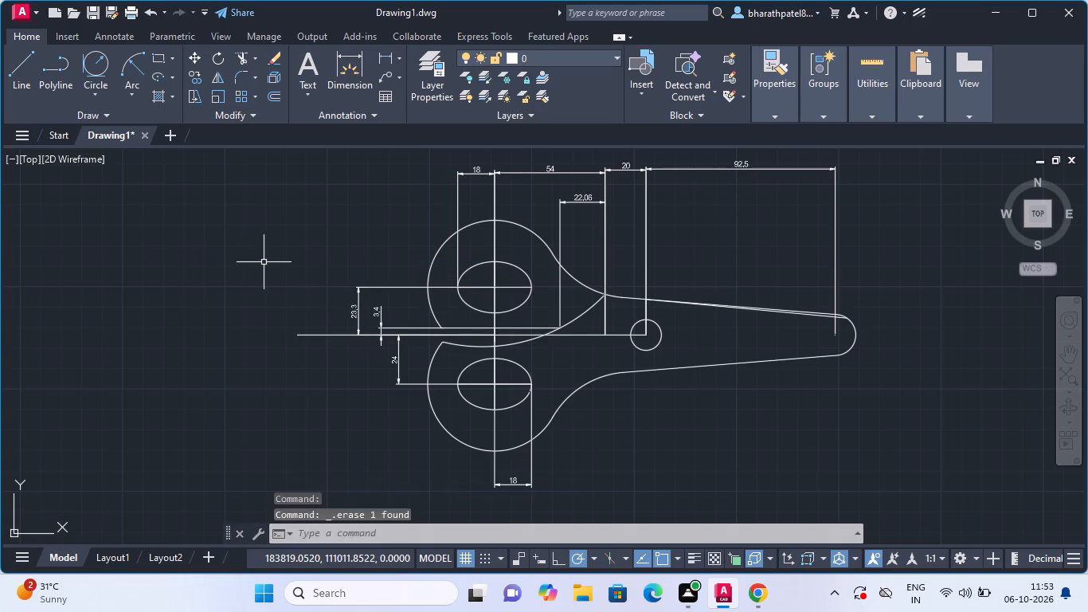
# Add a vertical linear dimension from the upper ellipse's top to the horizontal centreline, spaced clear outside the ellipse-centre dimension.
pyautogui.click(378, 56)
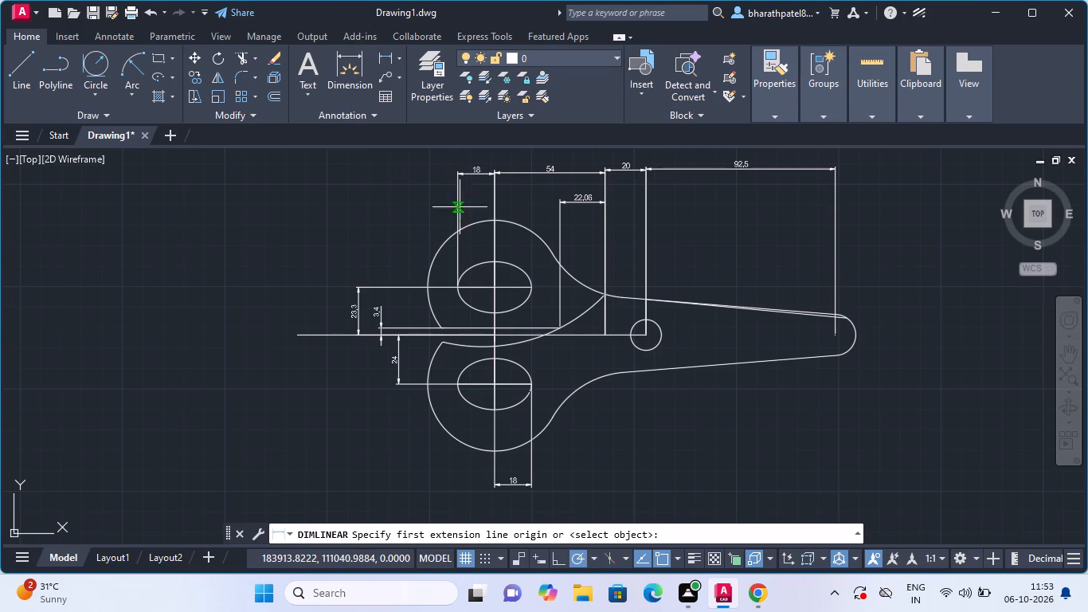
pyautogui.click(495, 261)
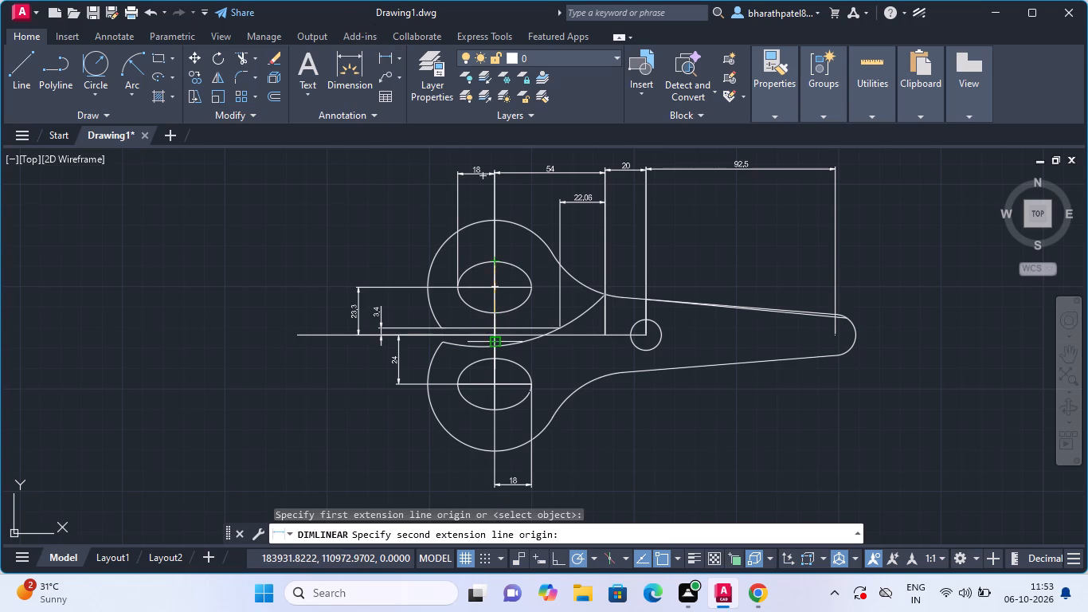
pyautogui.scroll(3, 495, 341)
pyautogui.click(475, 316)
pyautogui.scroll(-3, 475, 316)
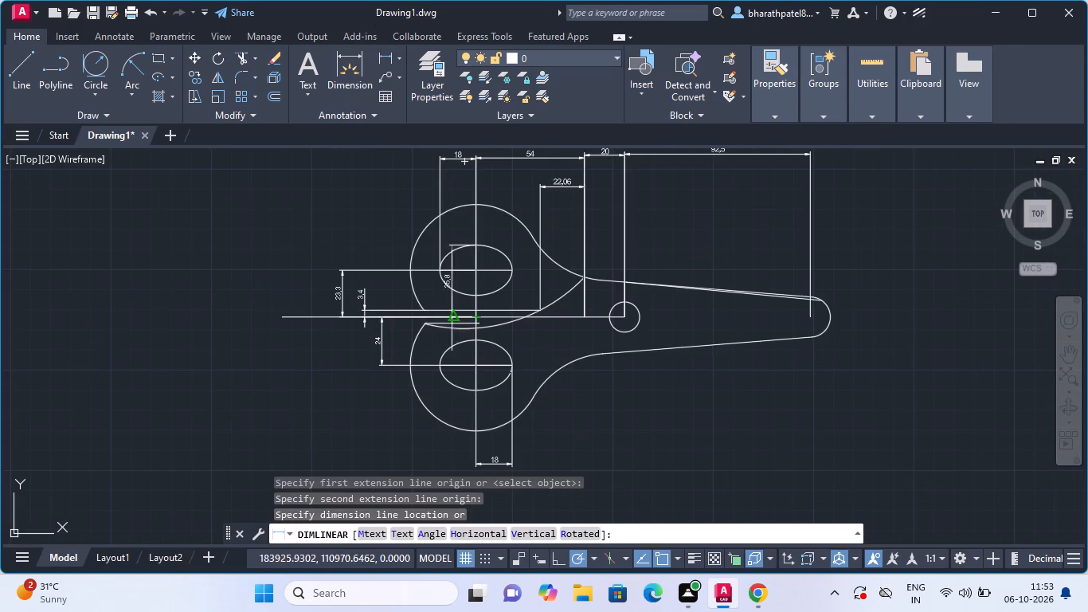
pyautogui.click(324, 318)
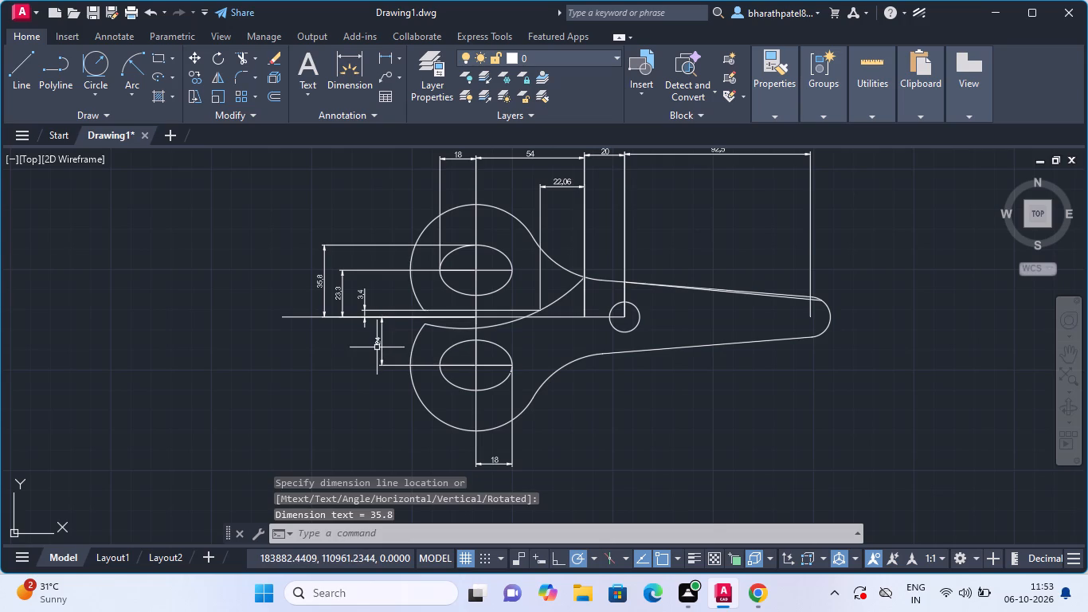
# Add a vertical linear dimension from the lower ellipse's bottom to the horizontal centreline, aligned with the upper ellipse-top dimension.
pyautogui.click(382, 59)
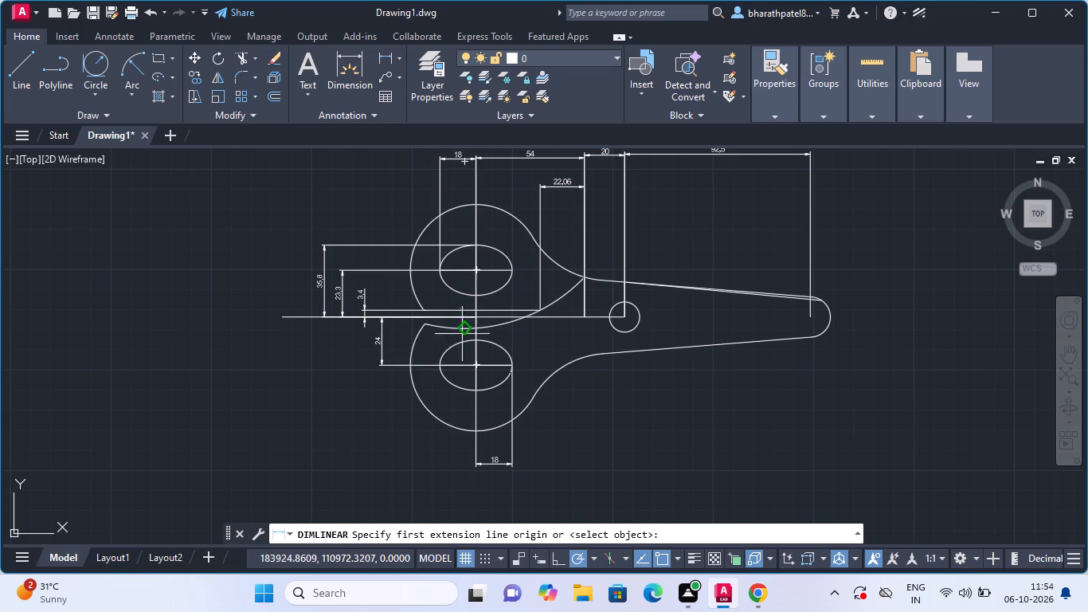
pyautogui.click(473, 394)
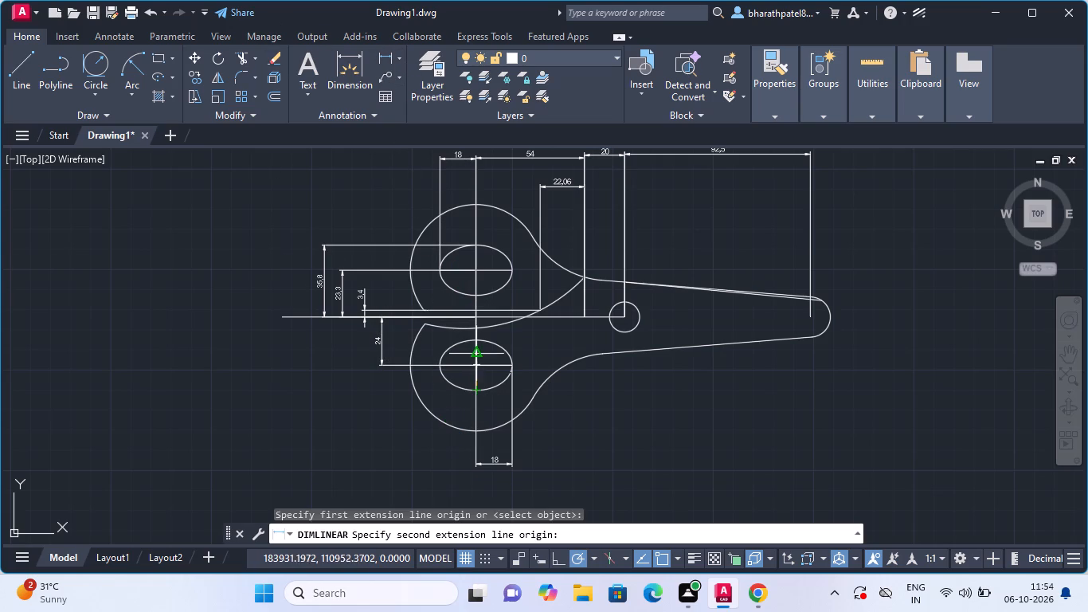
pyautogui.click(471, 316)
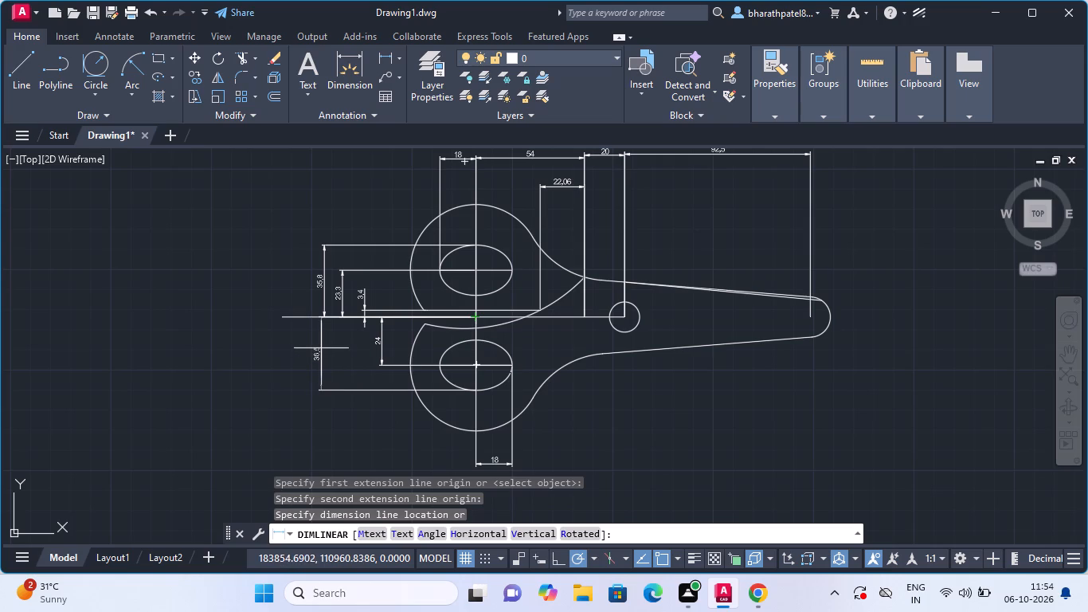
pyautogui.click(324, 348)
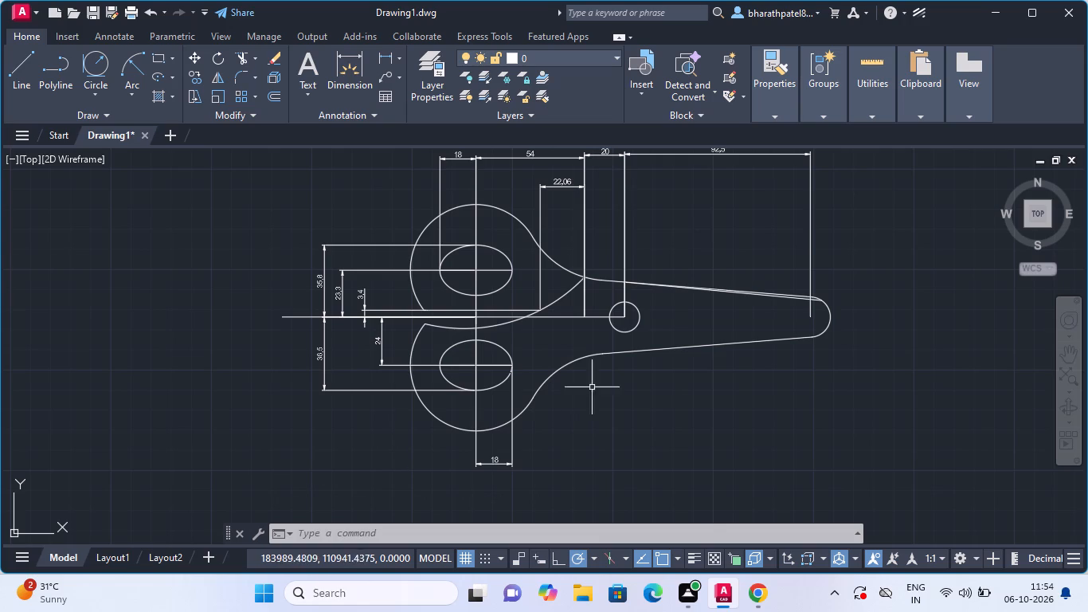
# Add a radius dimension to the rounded tip of the tapered arm, placed outside above the tip.
pyautogui.scroll(-2, 558, 371)
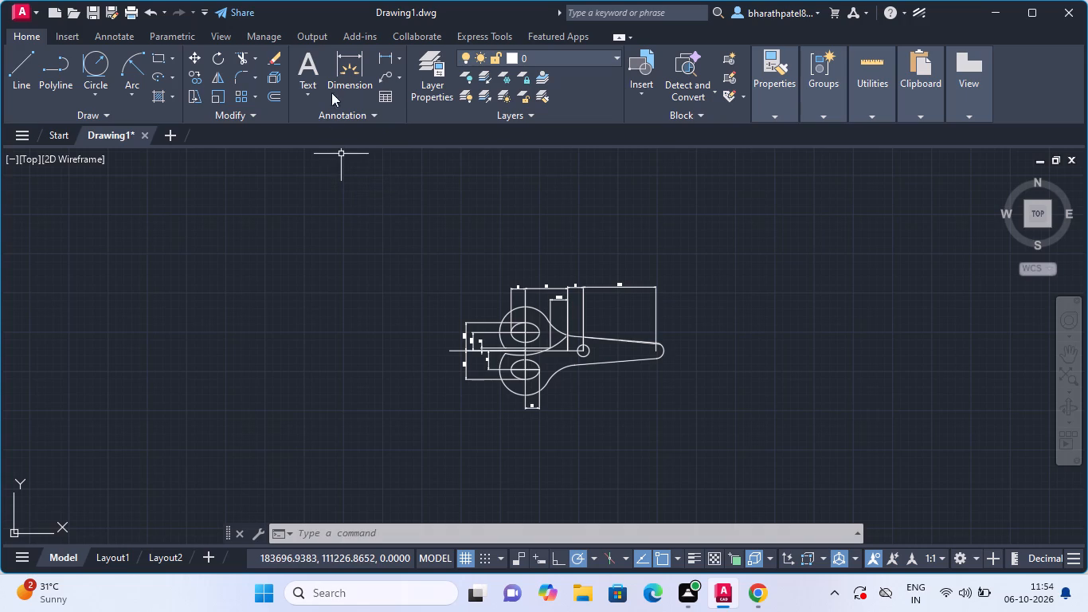
pyautogui.click(398, 55)
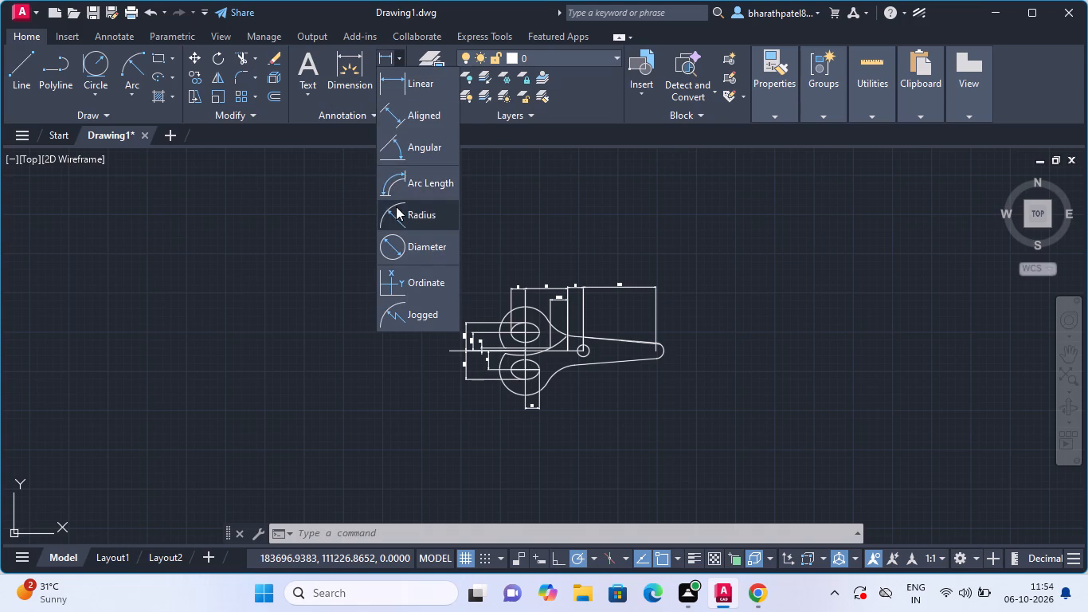
pyautogui.click(396, 206)
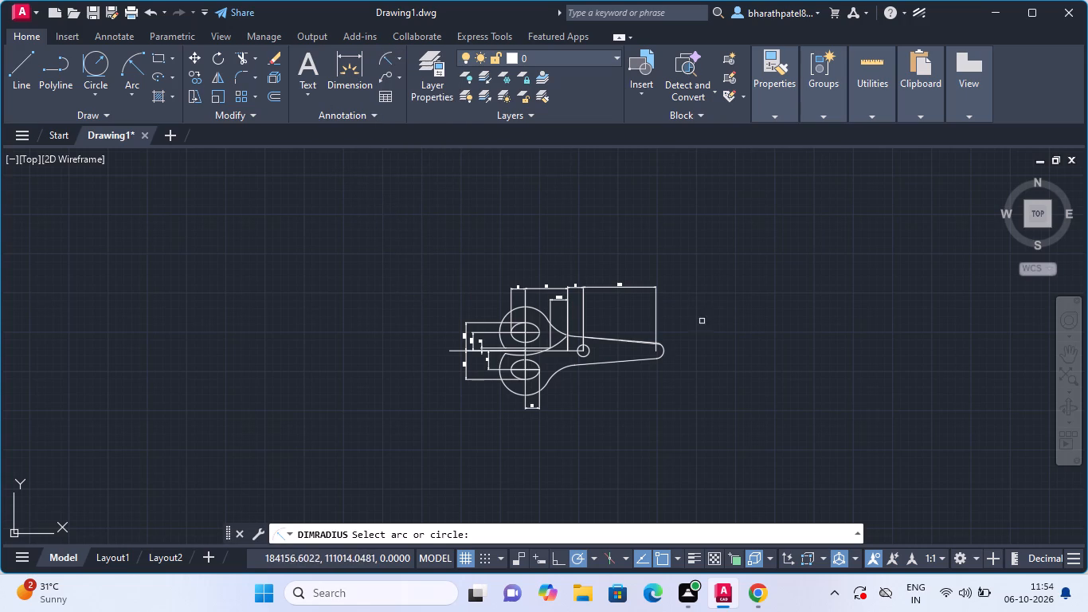
pyautogui.scroll(4, 659, 352)
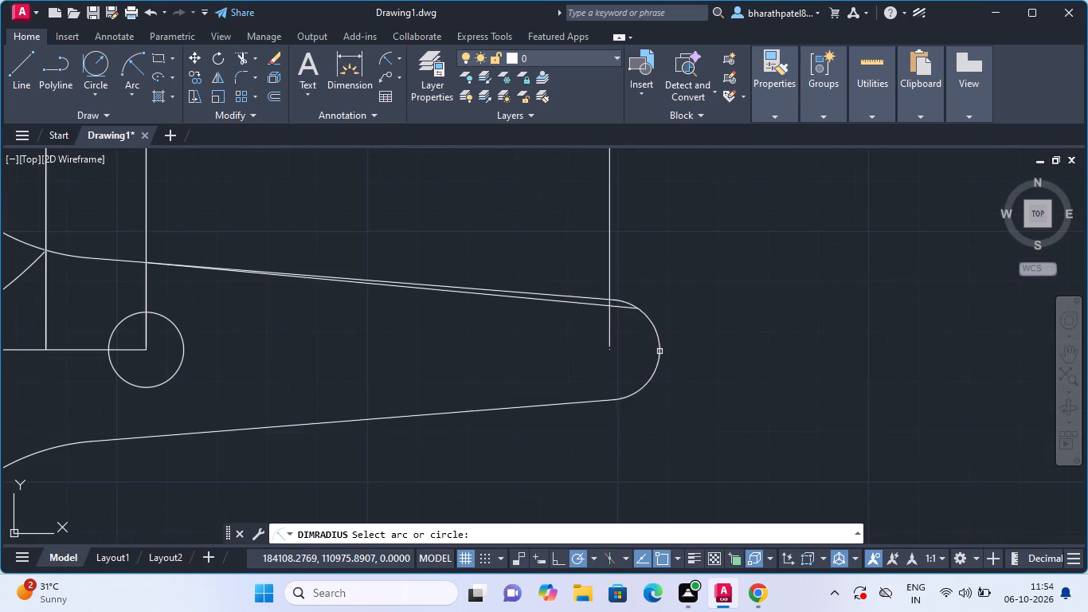
pyautogui.click(659, 343)
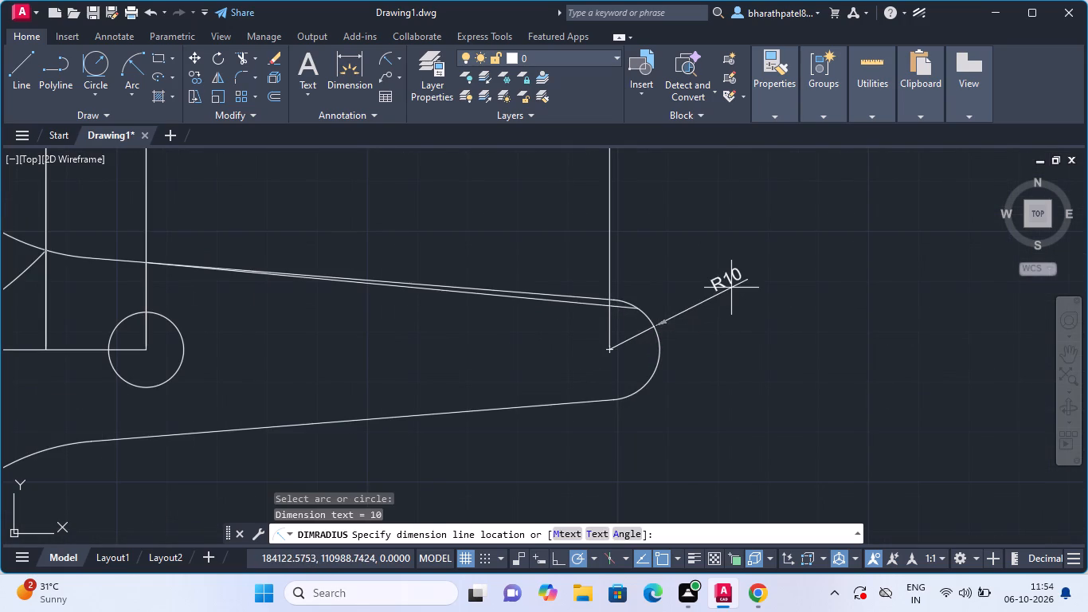
pyautogui.click(719, 294)
# Add a diameter dimension to the pivot hole circle, with its text placed above the arm's upper edge.
pyautogui.scroll(-5, 719, 294)
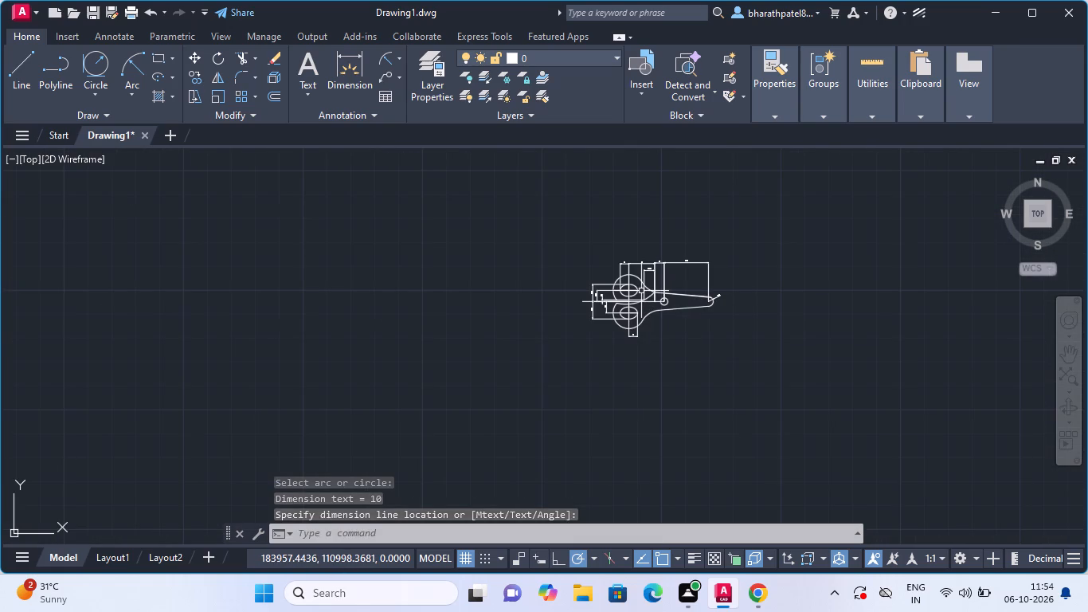
pyautogui.click(395, 55)
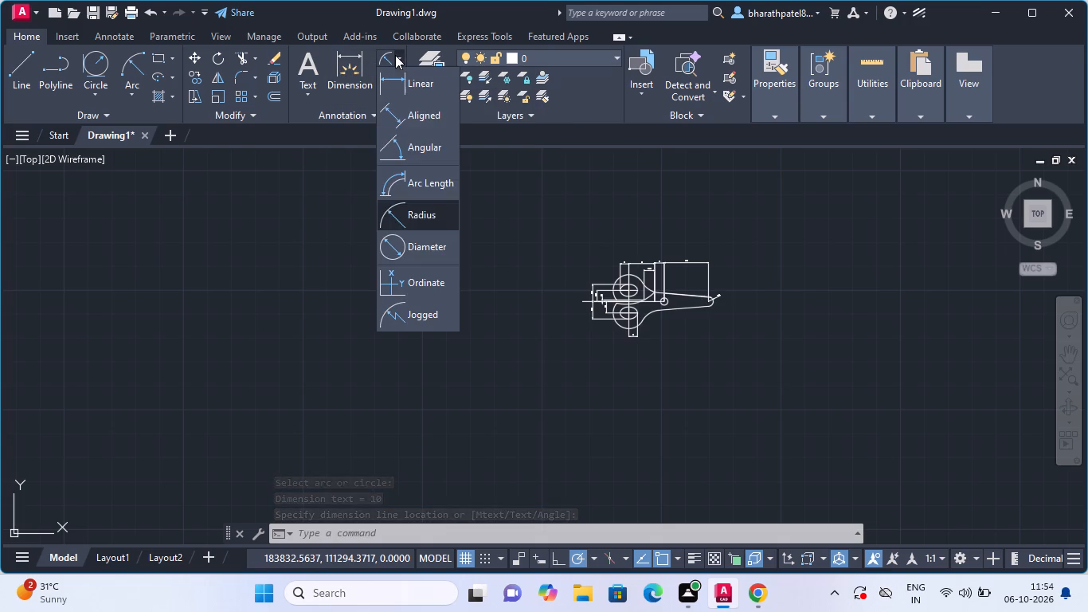
pyautogui.click(418, 237)
pyautogui.scroll(4, 683, 291)
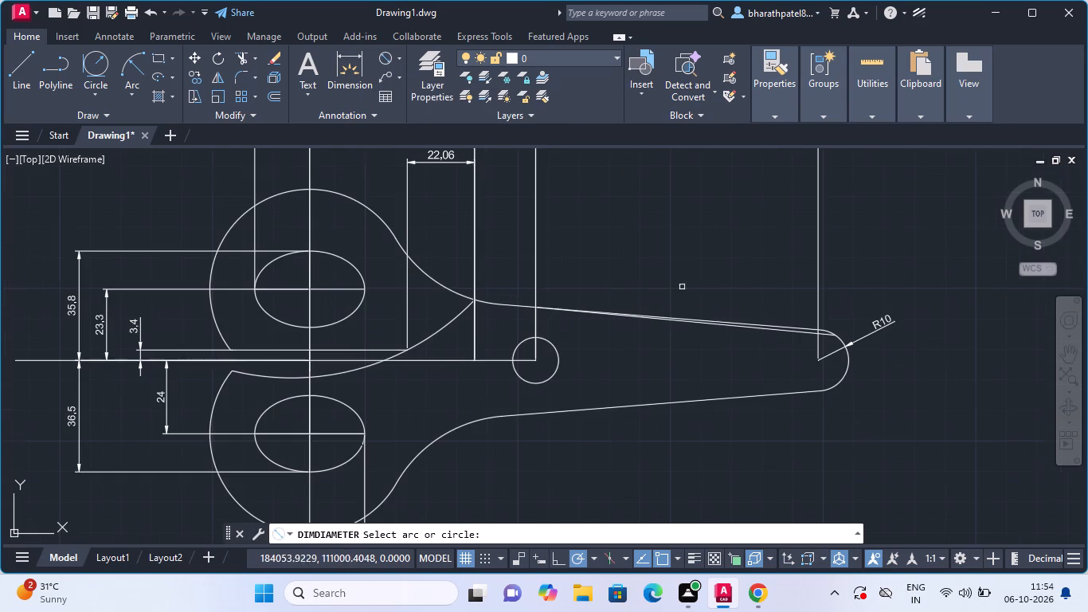
pyautogui.click(549, 342)
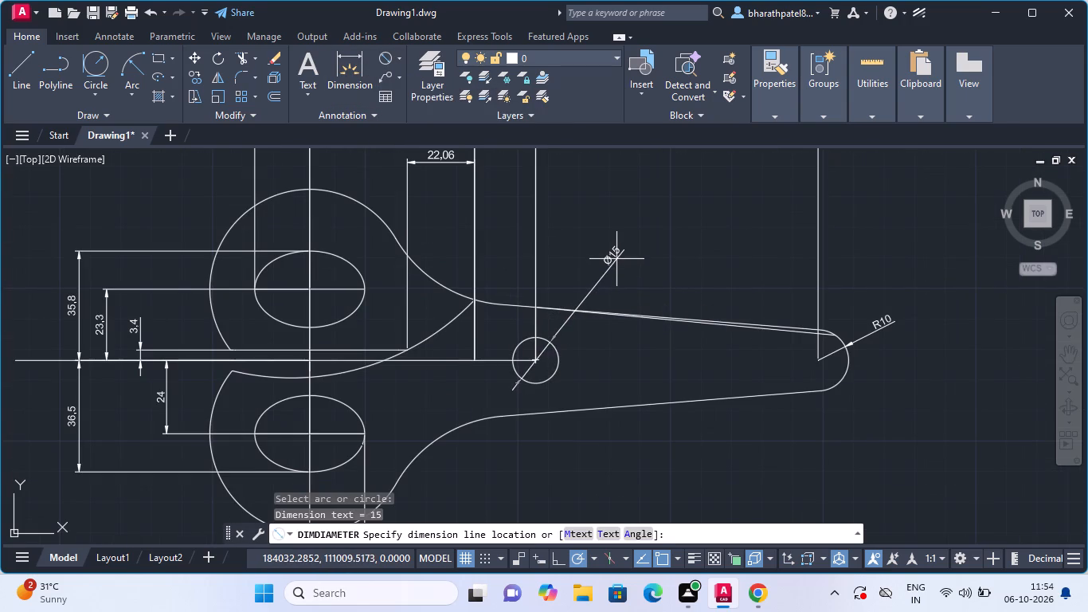
pyautogui.click(616, 259)
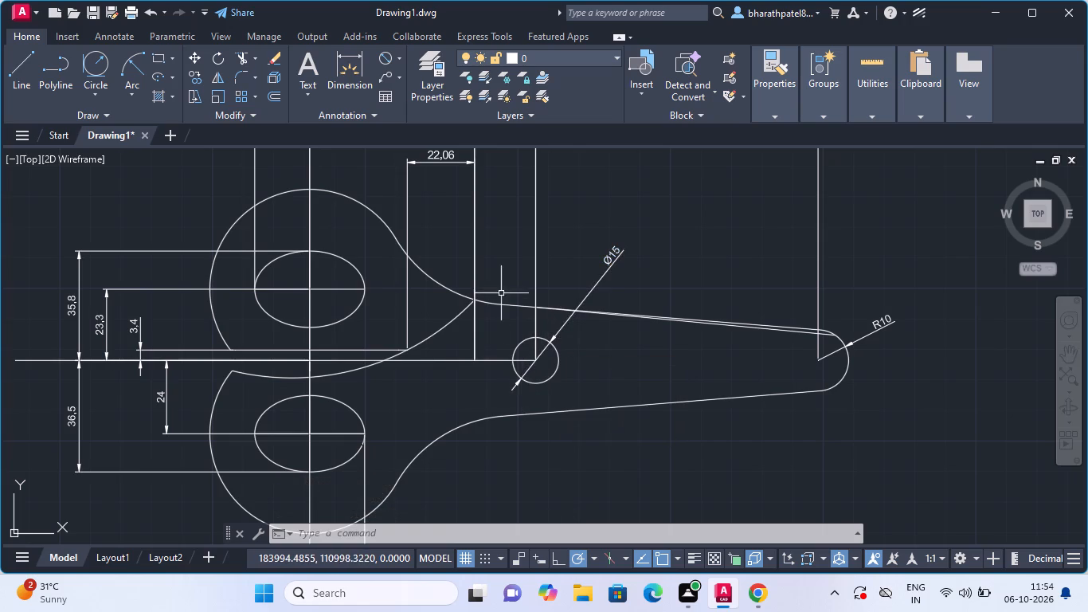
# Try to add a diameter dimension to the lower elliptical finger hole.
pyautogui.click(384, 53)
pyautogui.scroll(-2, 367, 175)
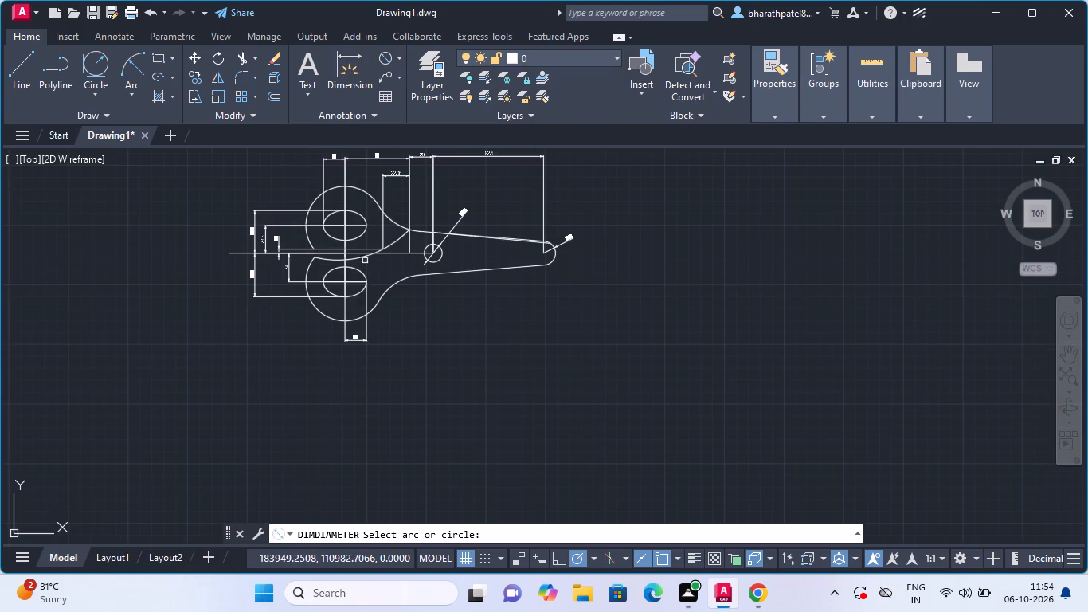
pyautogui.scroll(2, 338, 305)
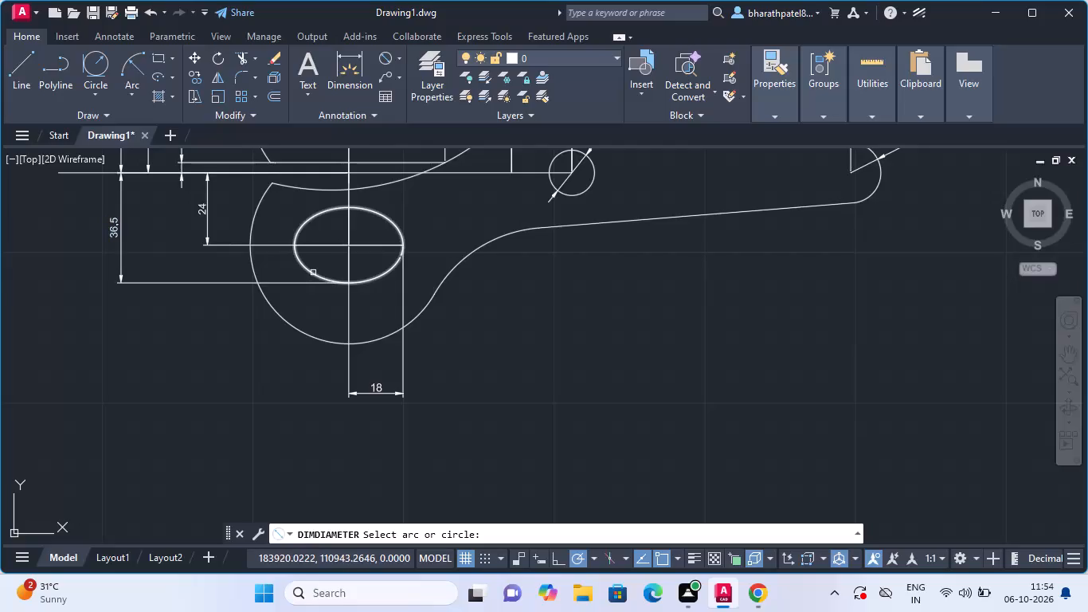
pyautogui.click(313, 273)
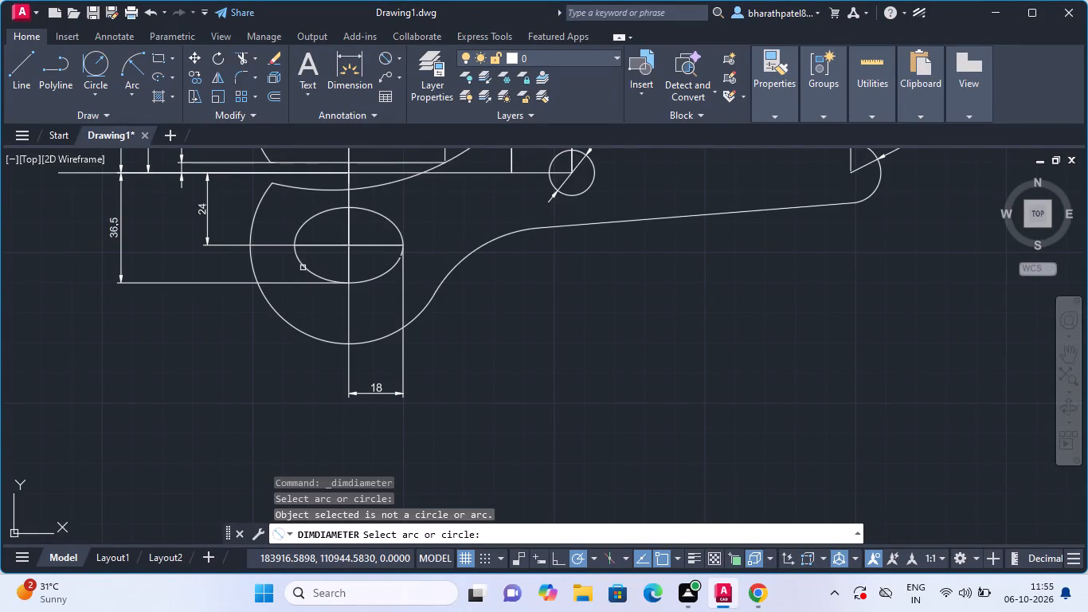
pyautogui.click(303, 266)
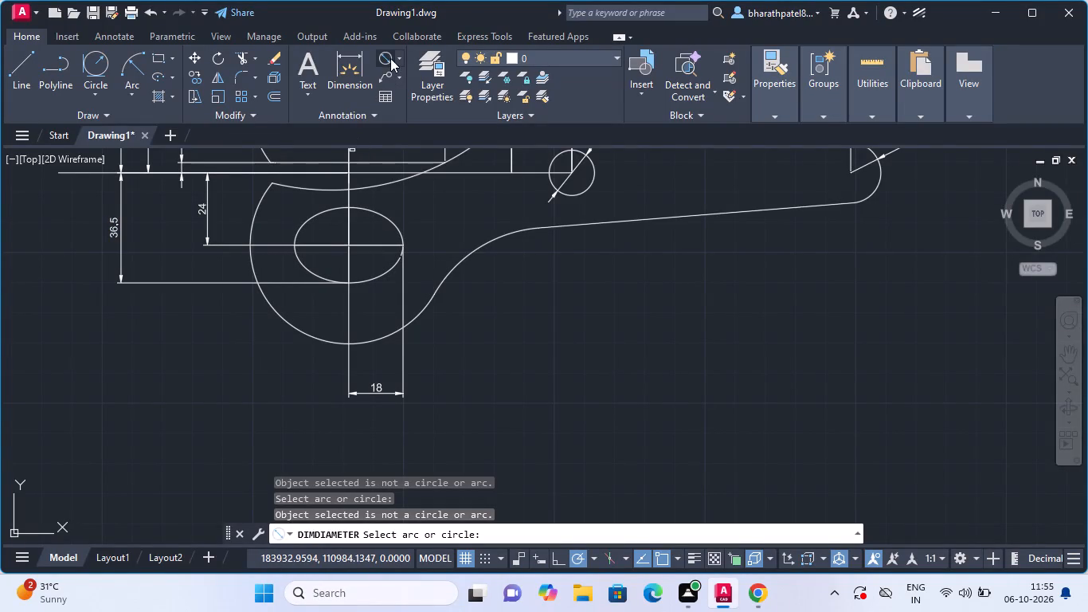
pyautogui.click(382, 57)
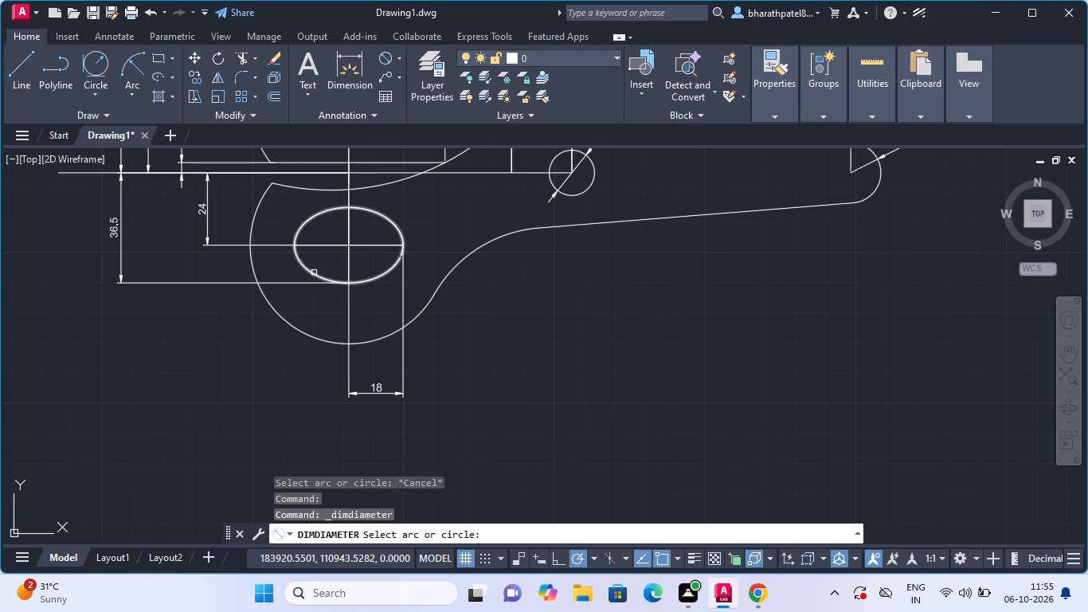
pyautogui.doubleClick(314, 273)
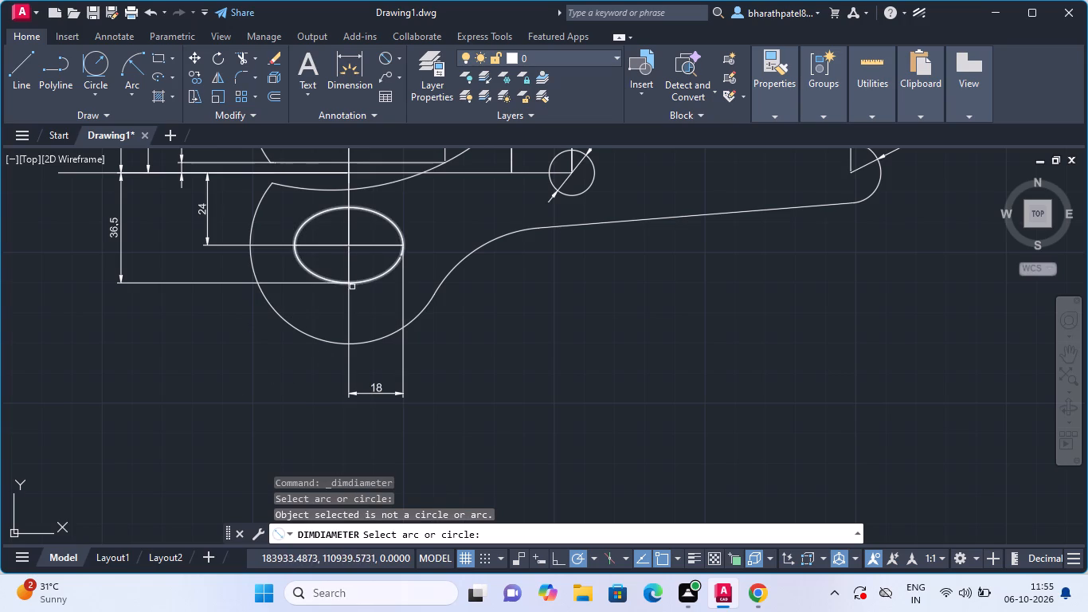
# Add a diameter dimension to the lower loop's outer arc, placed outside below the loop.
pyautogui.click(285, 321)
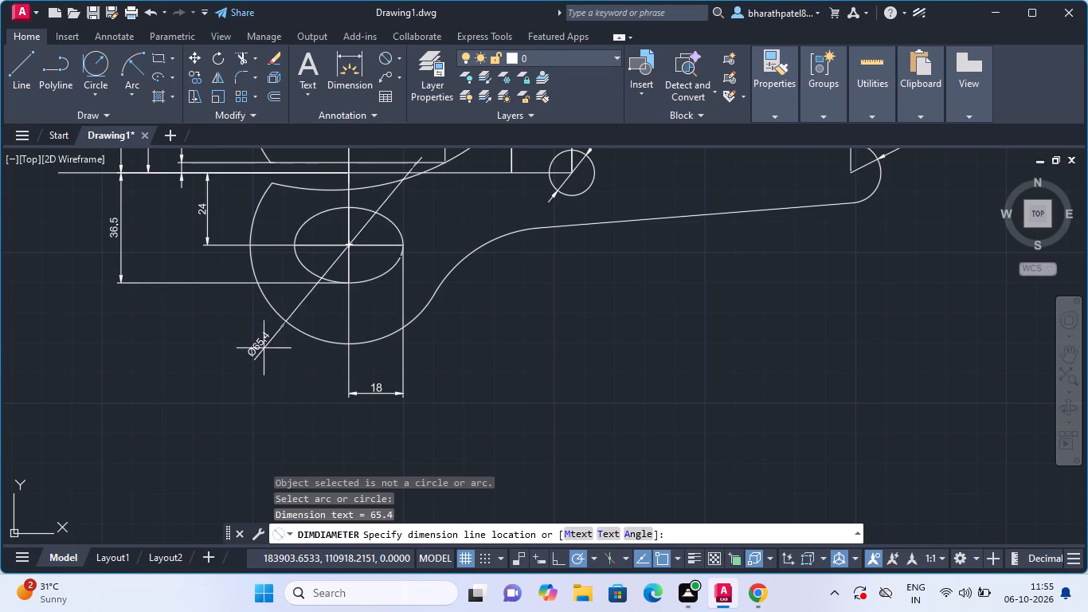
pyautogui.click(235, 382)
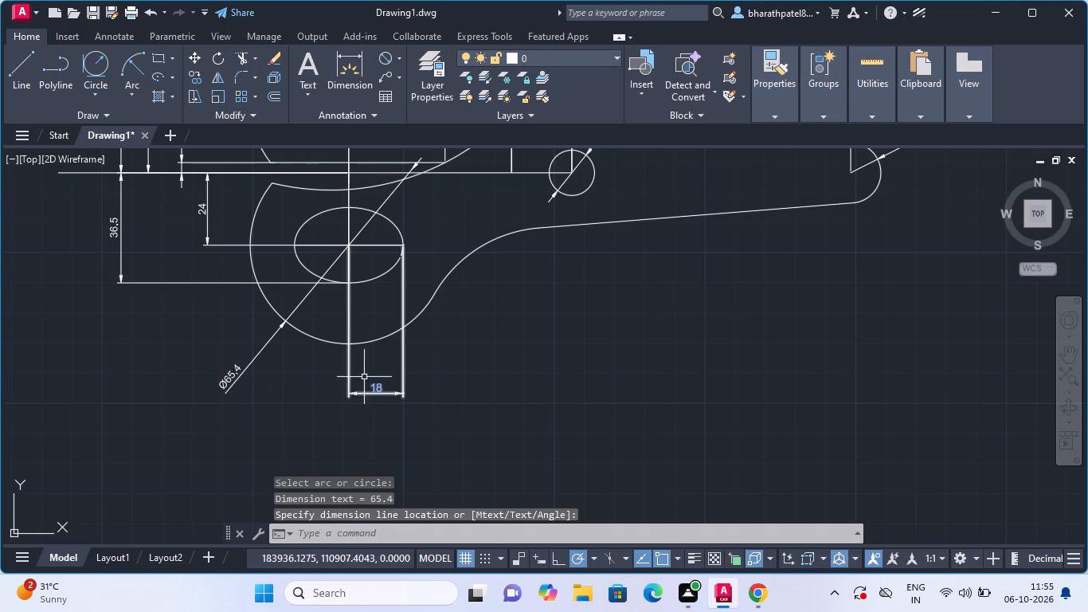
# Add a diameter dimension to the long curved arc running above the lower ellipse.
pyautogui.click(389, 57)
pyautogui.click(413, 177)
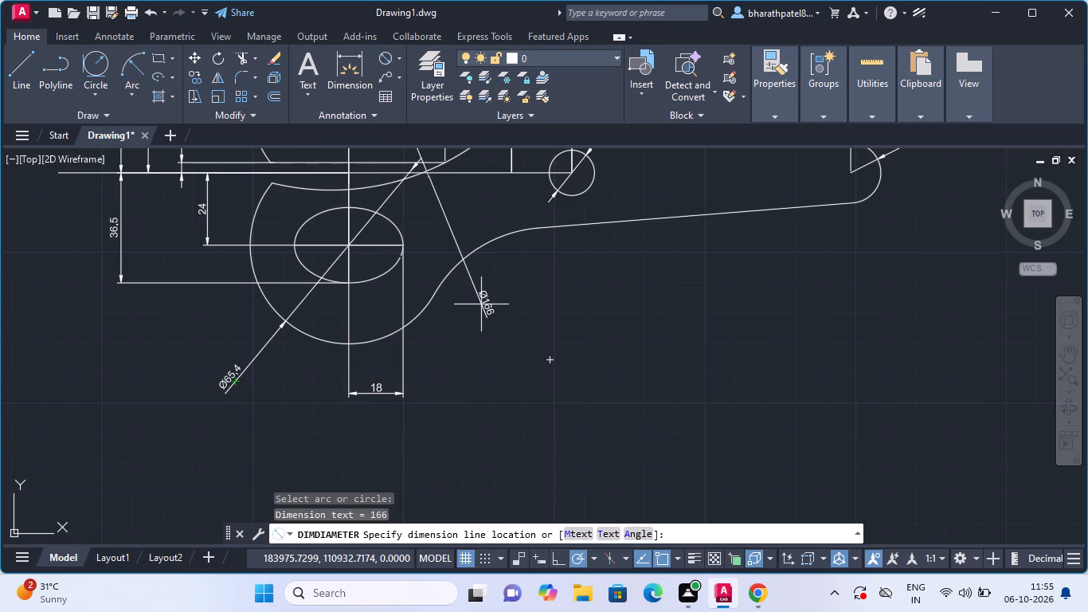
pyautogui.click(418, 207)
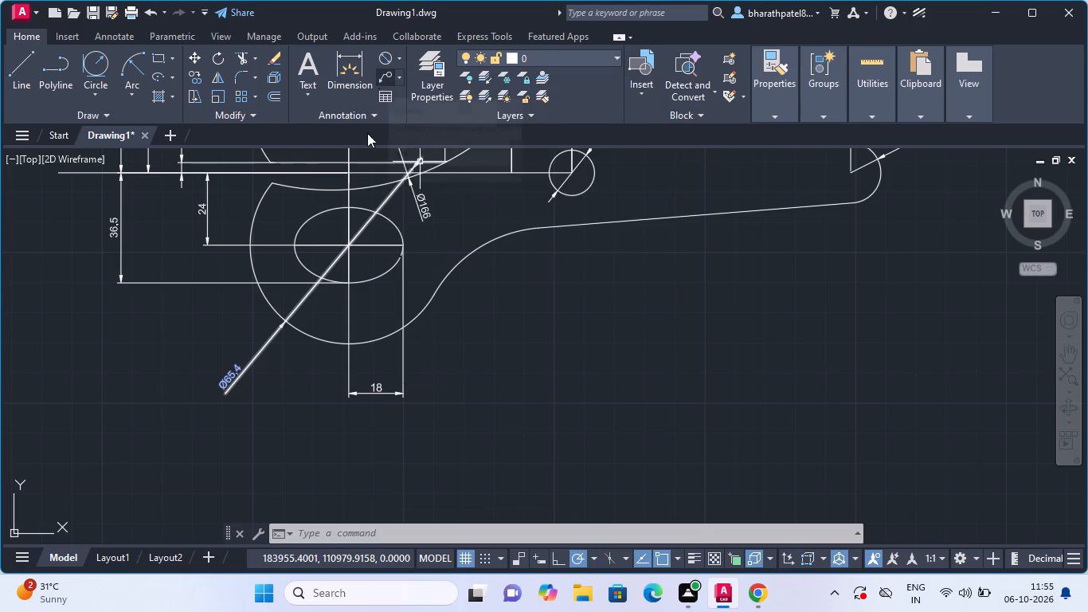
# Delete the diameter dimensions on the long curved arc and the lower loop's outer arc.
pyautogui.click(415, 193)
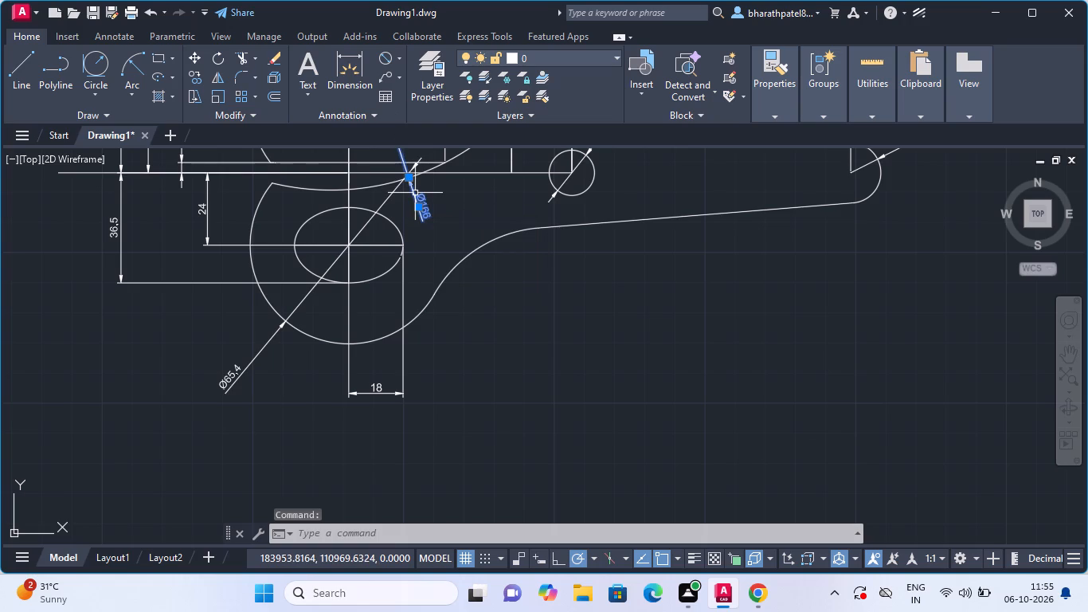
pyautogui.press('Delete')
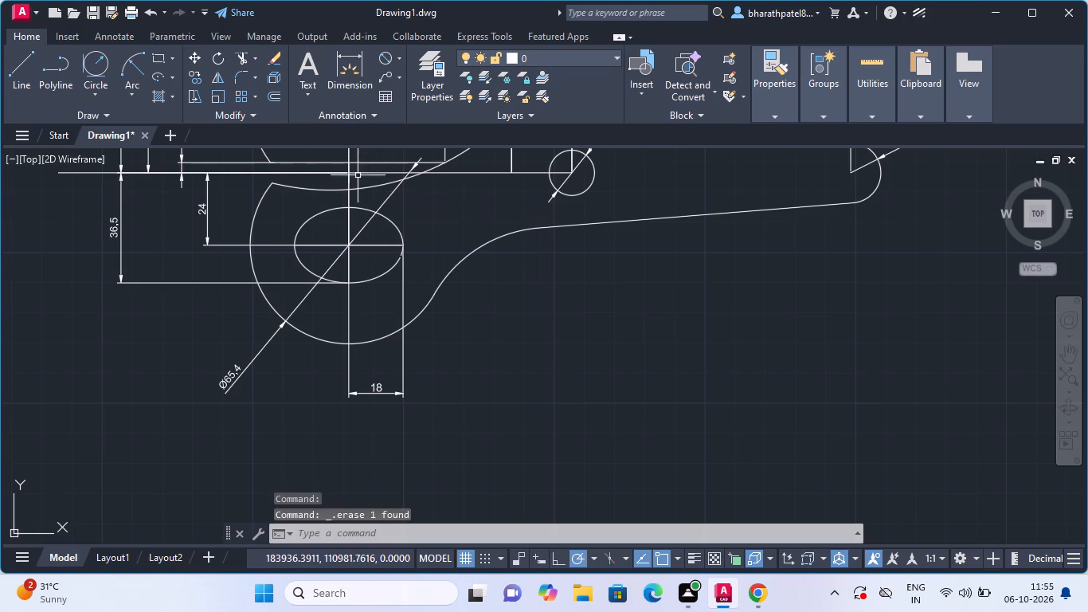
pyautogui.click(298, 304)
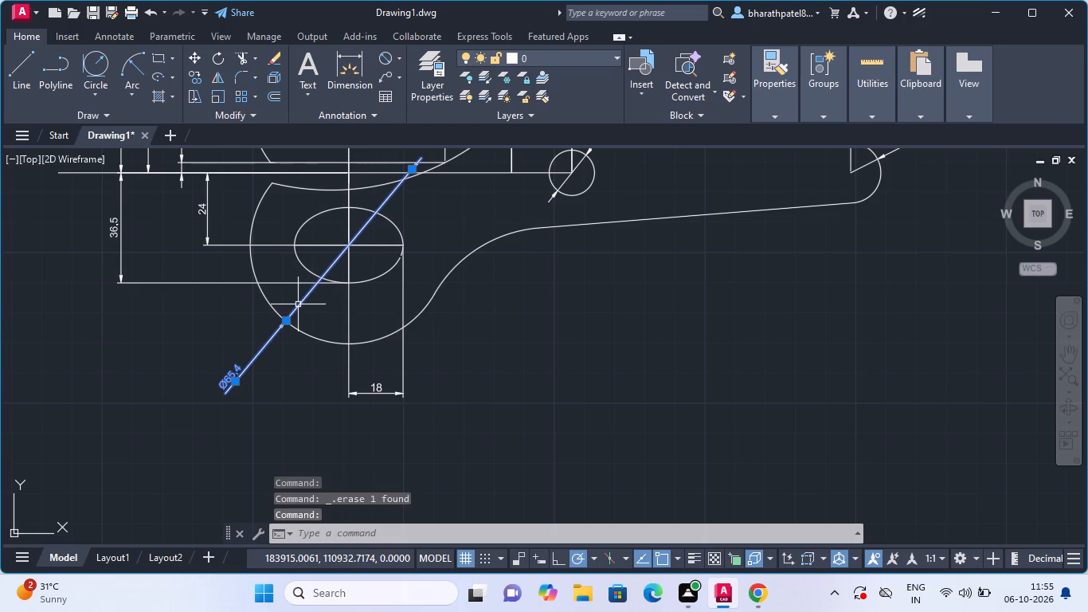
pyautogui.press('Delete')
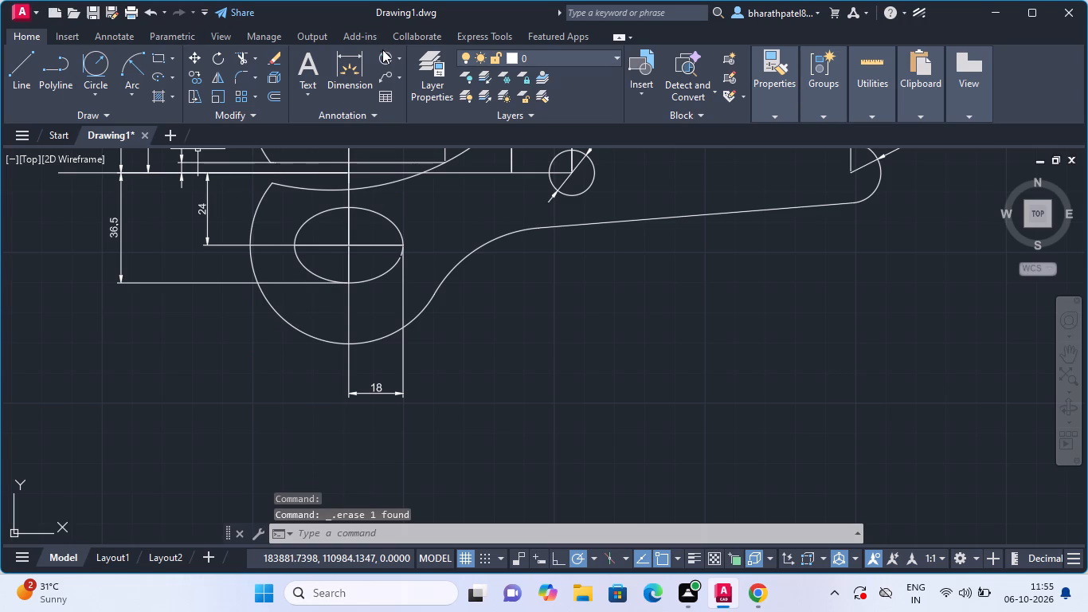
# Add a radius dimension to the lower loop's outer arc, placed outside below the loop.
pyautogui.click(396, 56)
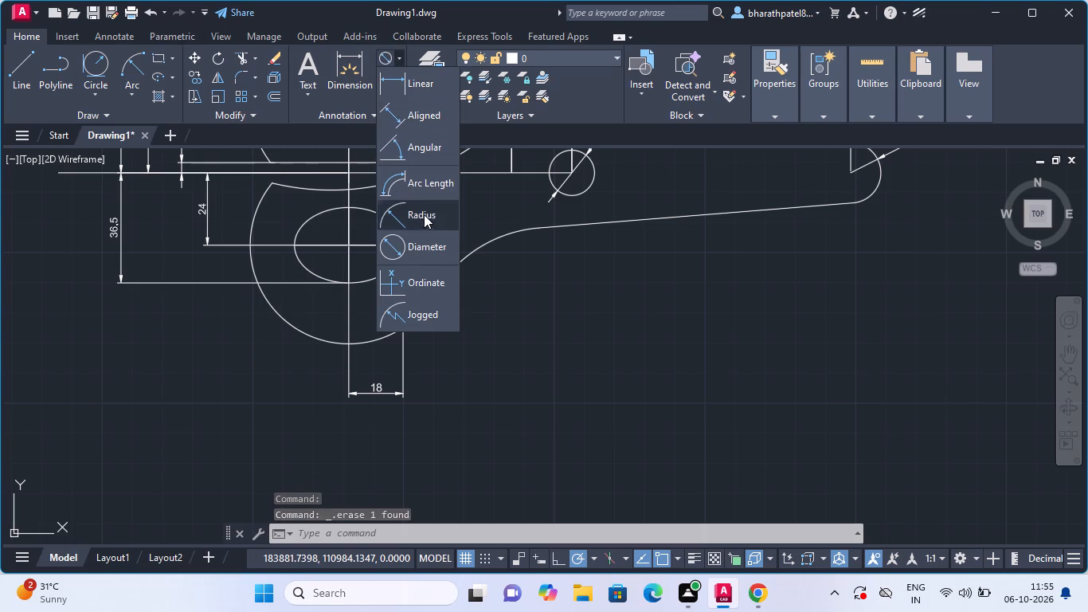
pyautogui.click(425, 217)
pyautogui.click(285, 321)
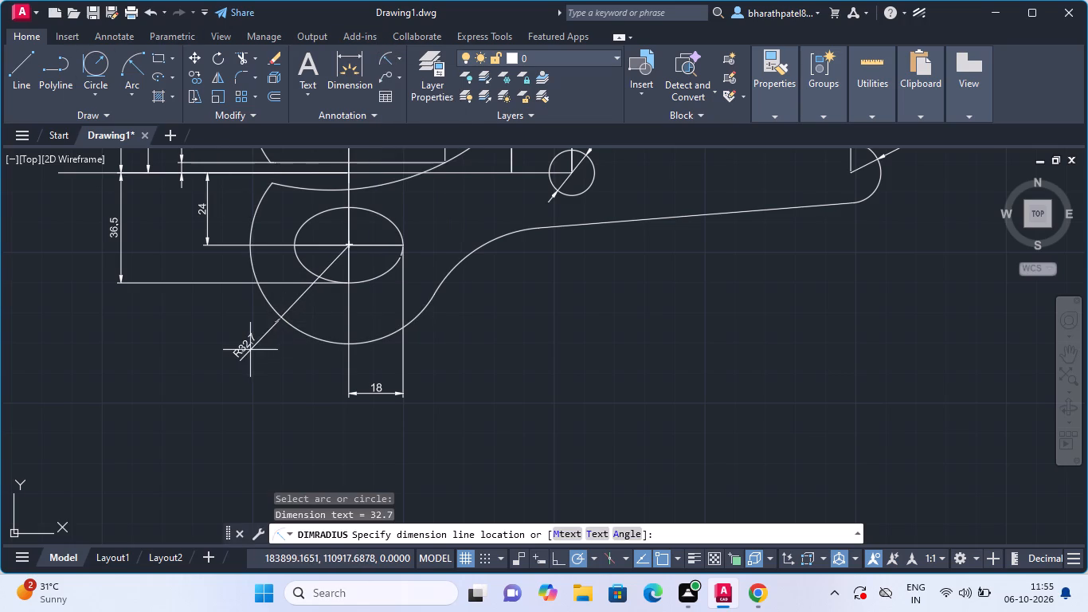
pyautogui.click(247, 355)
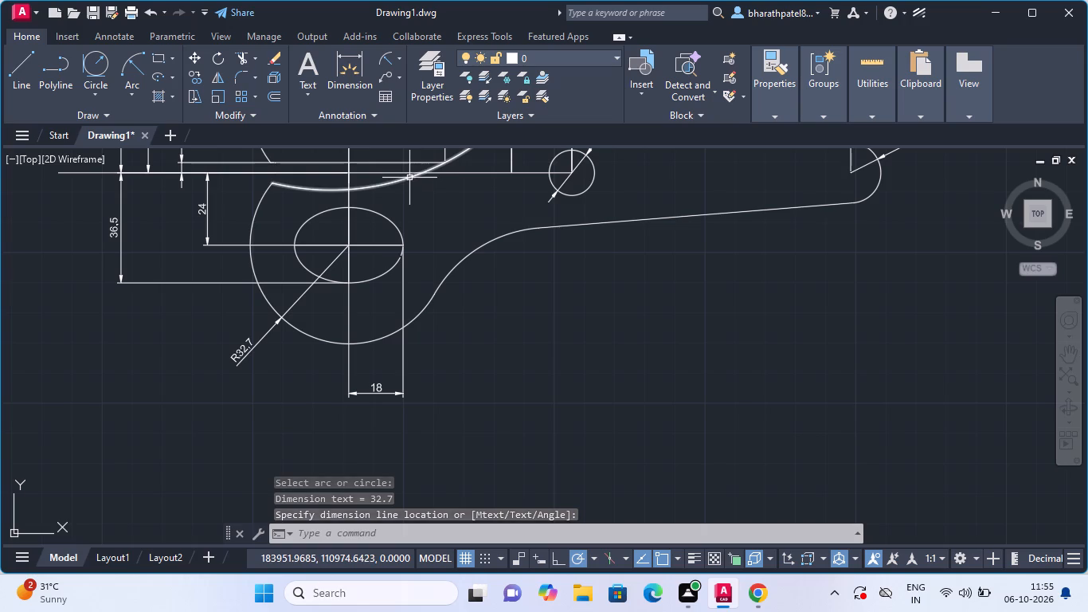
# Add a radius dimension to the long curved arc above the lower ellipse, with its text just below the arc.
pyautogui.click(409, 178)
pyautogui.press('Escape')
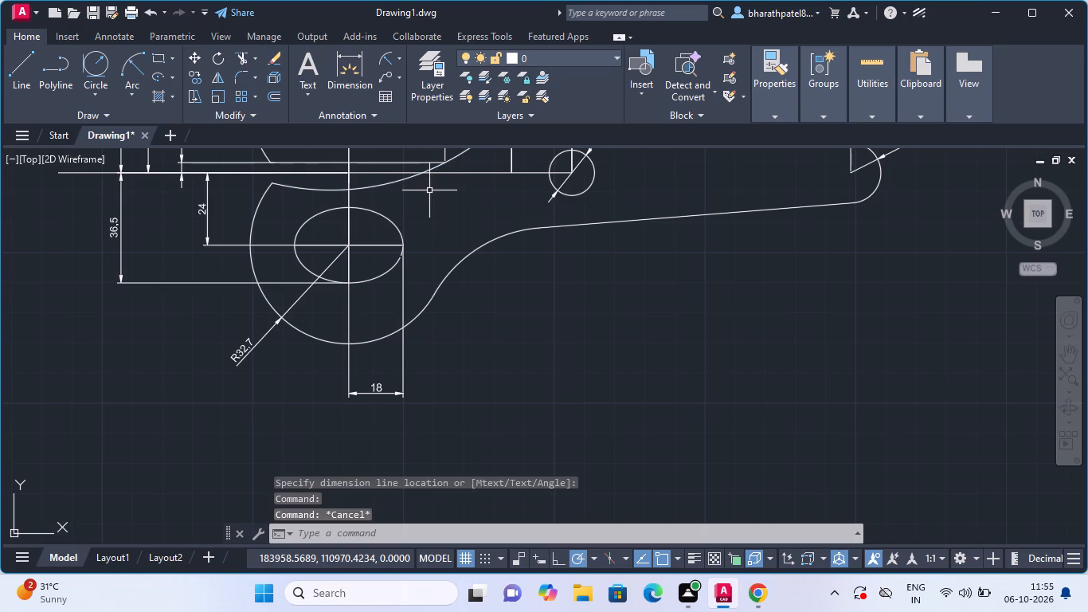
pyautogui.press('space')
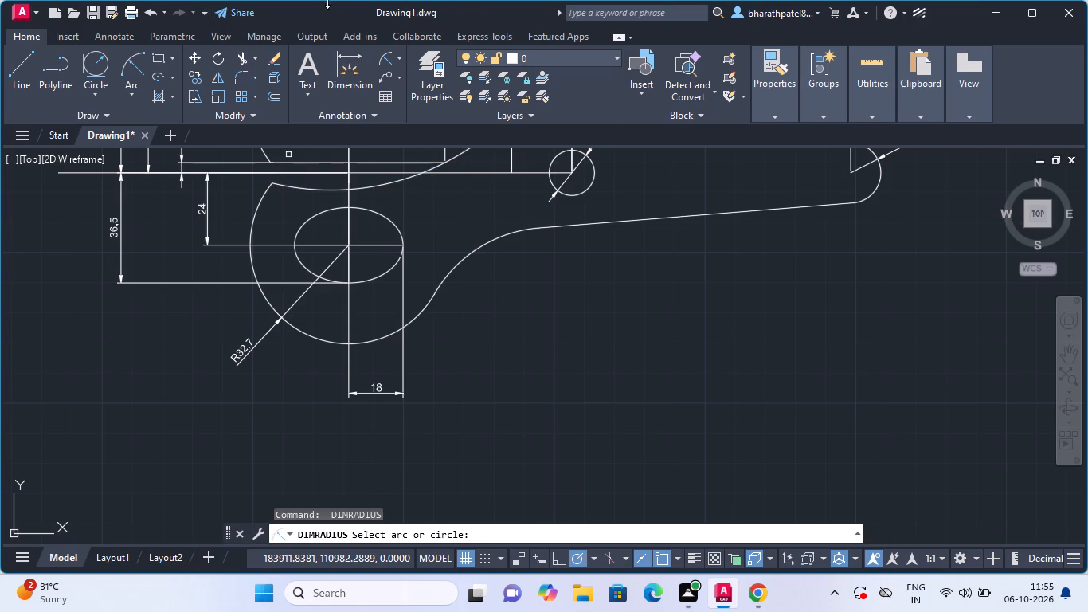
pyautogui.doubleClick(409, 177)
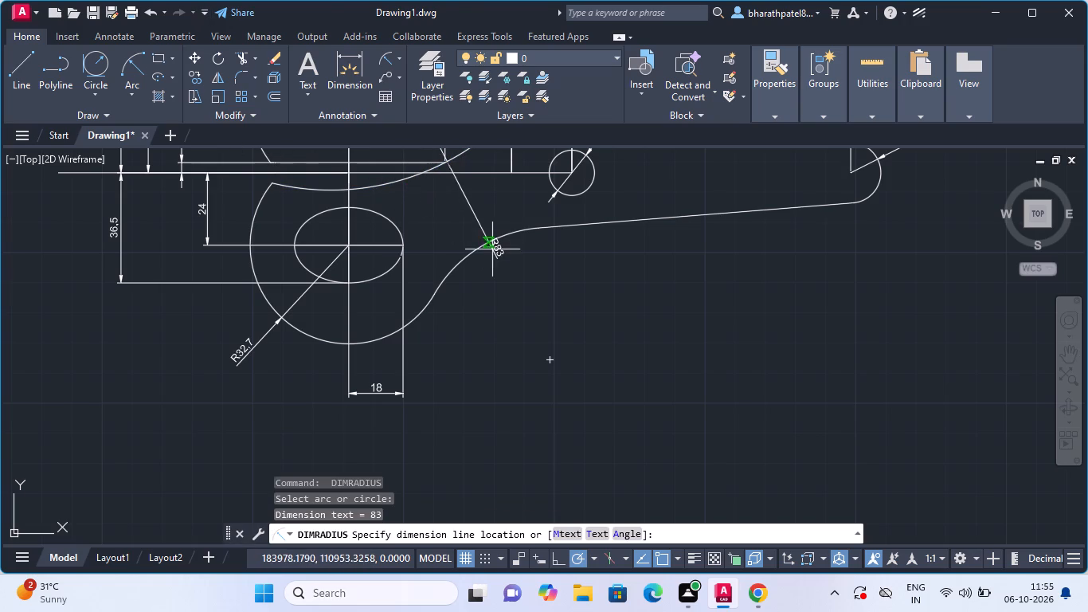
pyautogui.click(427, 212)
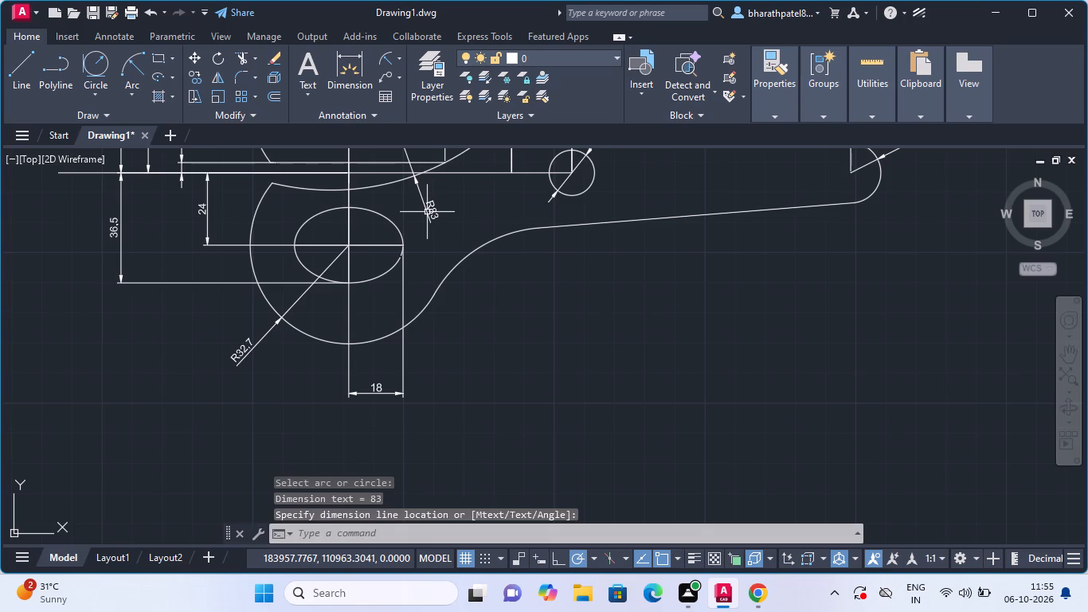
# Add a radius dimension to the concave arc joining the lower loop to the arm, with its text outside below the arc.
pyautogui.press('space')
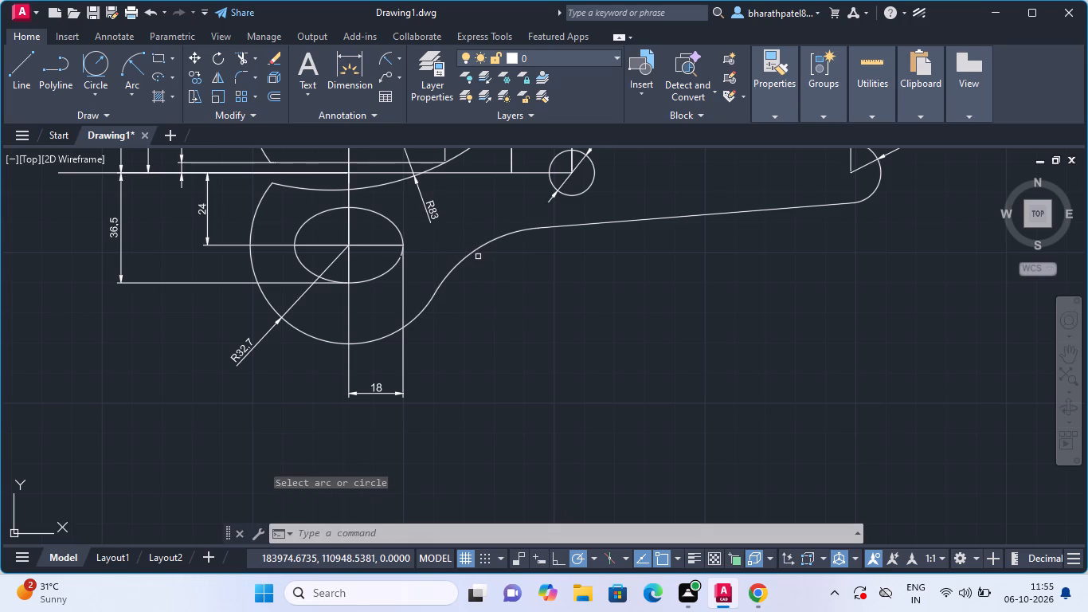
pyautogui.click(451, 274)
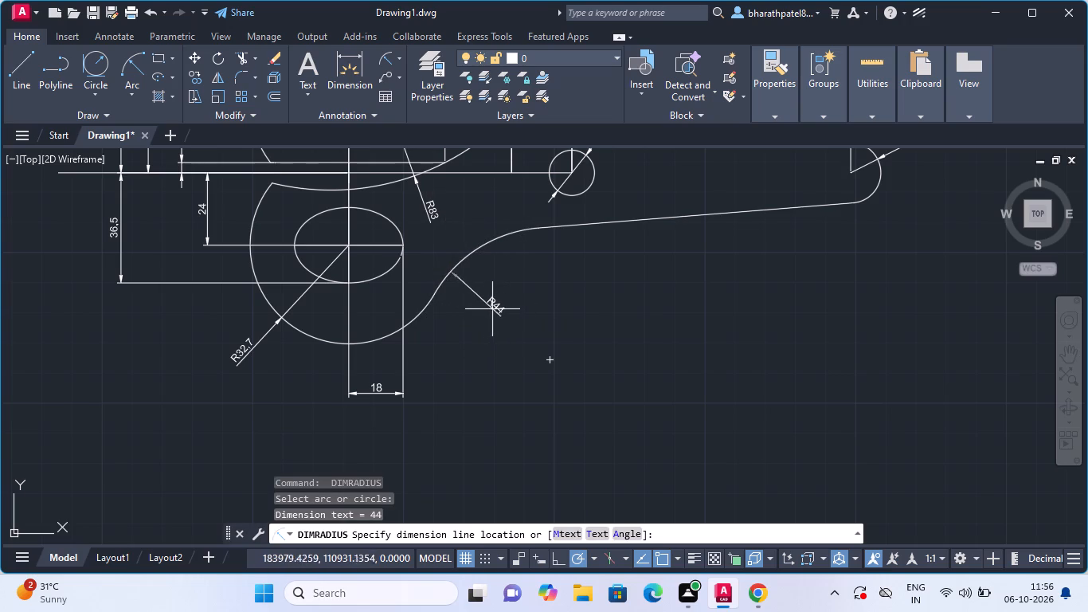
pyautogui.click(490, 309)
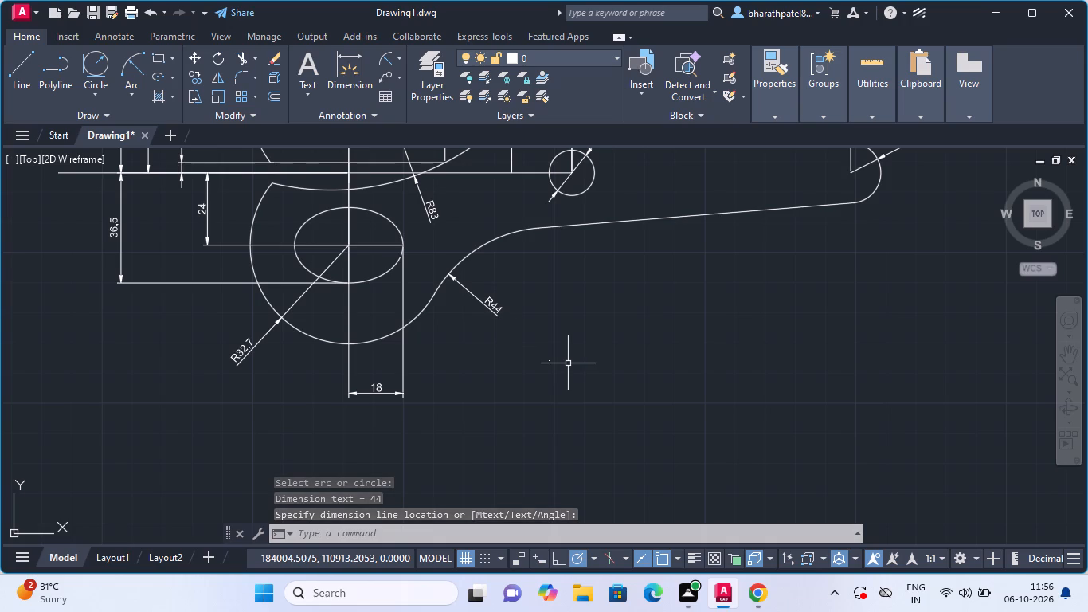
# Draw a horizontal line about 136 units long from the centre of the 15 mm diameter circle through and beyond the arm's rounded tip.
pyautogui.scroll(-2, 568, 363)
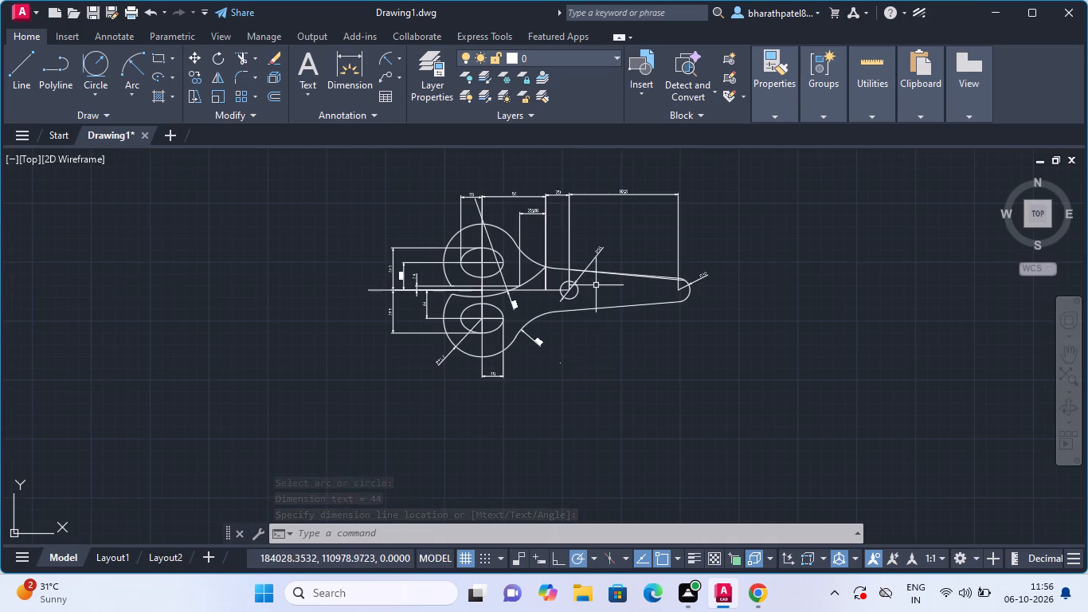
pyautogui.scroll(2, 594, 272)
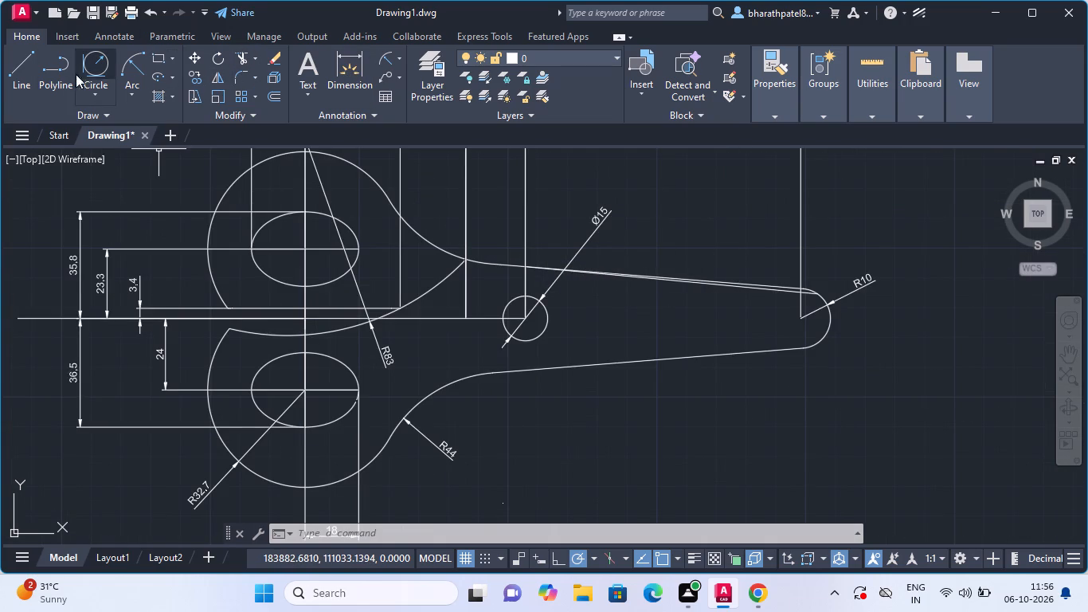
pyautogui.click(27, 57)
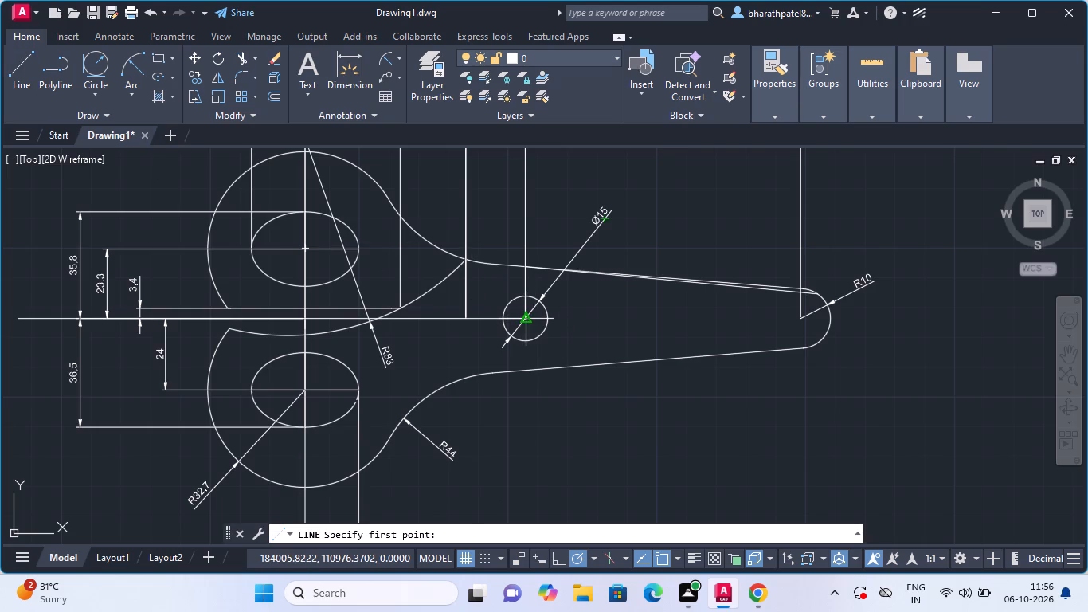
pyautogui.click(522, 318)
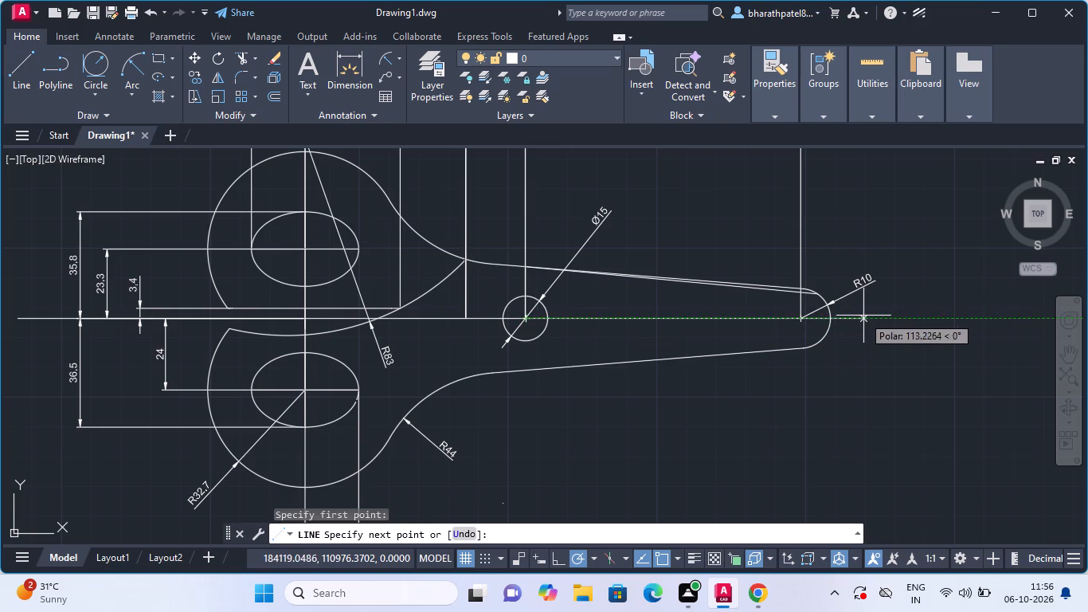
pyautogui.click(930, 311)
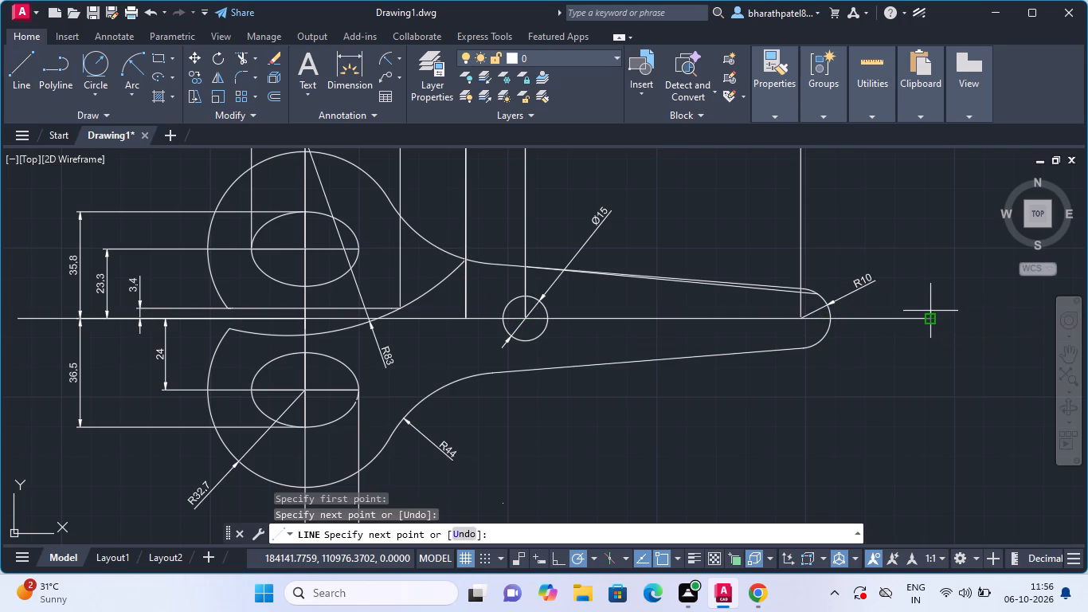
pyautogui.press('Escape')
pyautogui.press('Escape')
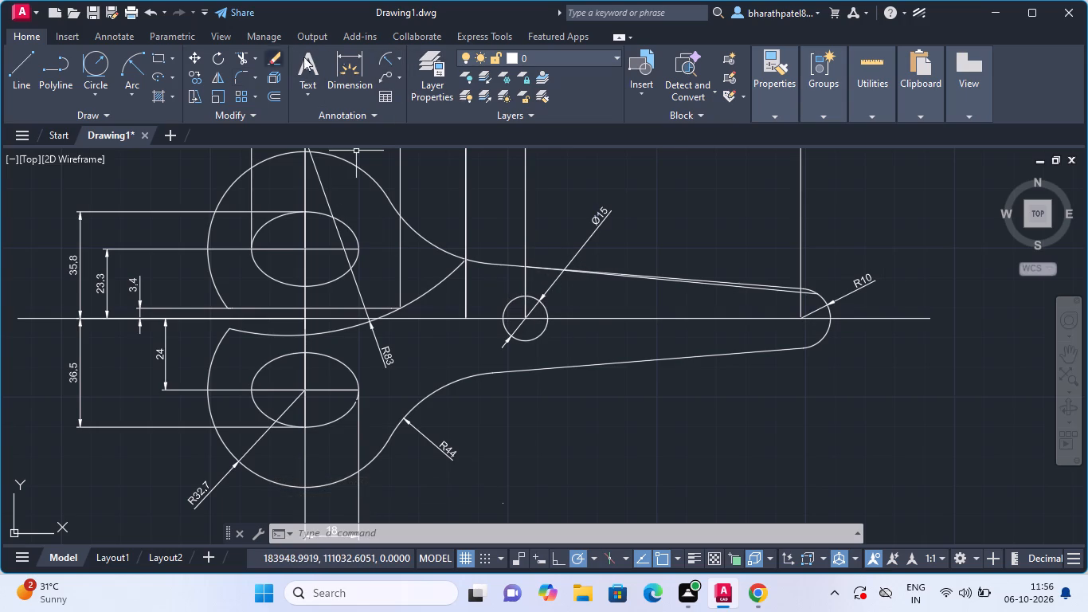
# Measure the arm's vertical width between its lower and upper edges near mid-length with a trial linear dimension.
pyautogui.click(400, 59)
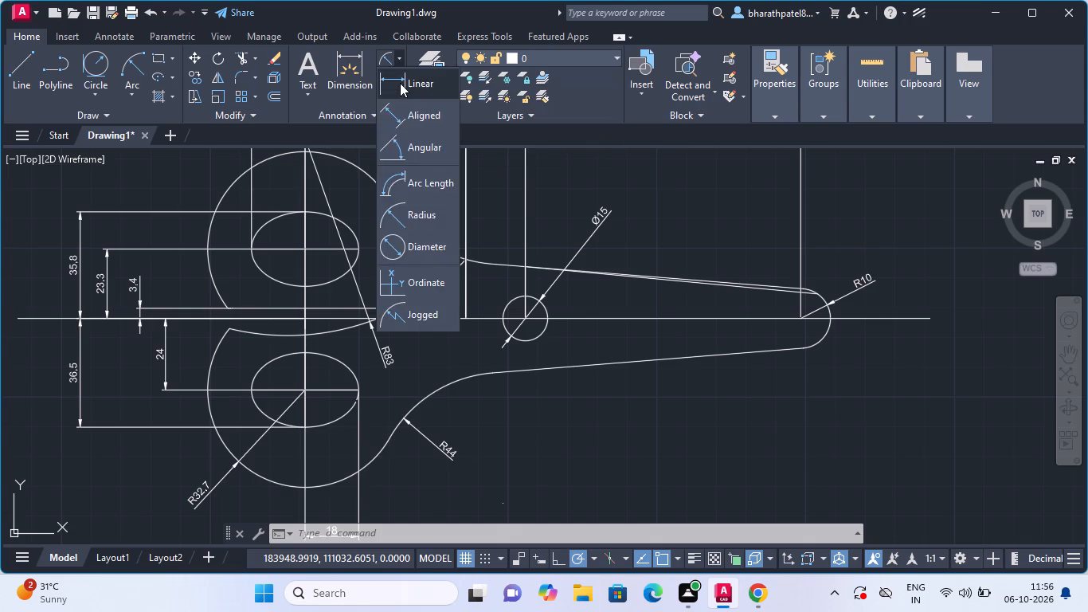
pyautogui.click(400, 83)
pyautogui.doubleClick(650, 360)
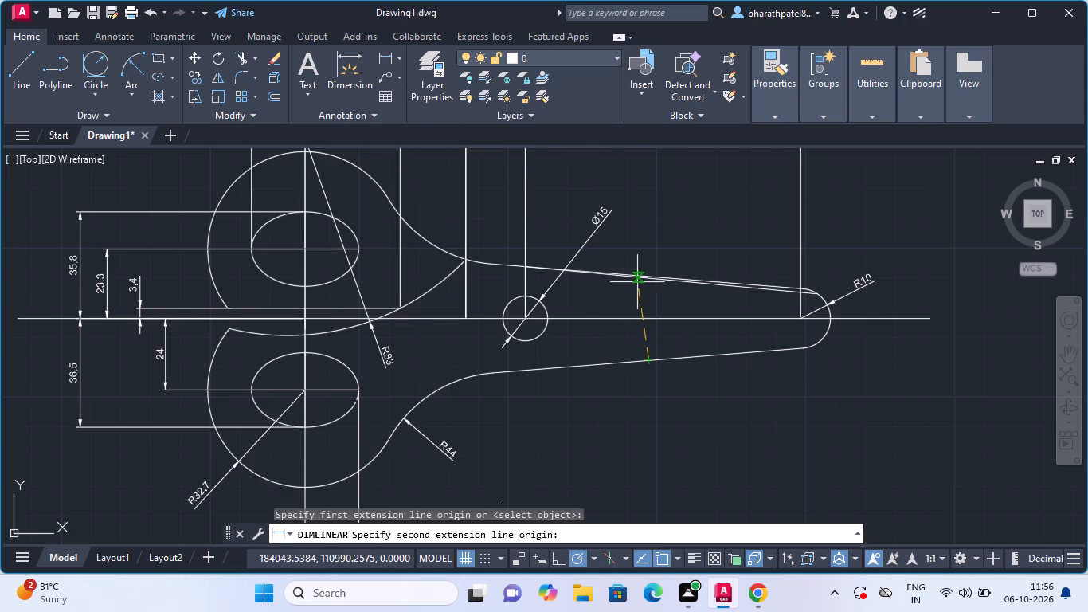
pyautogui.doubleClick(648, 278)
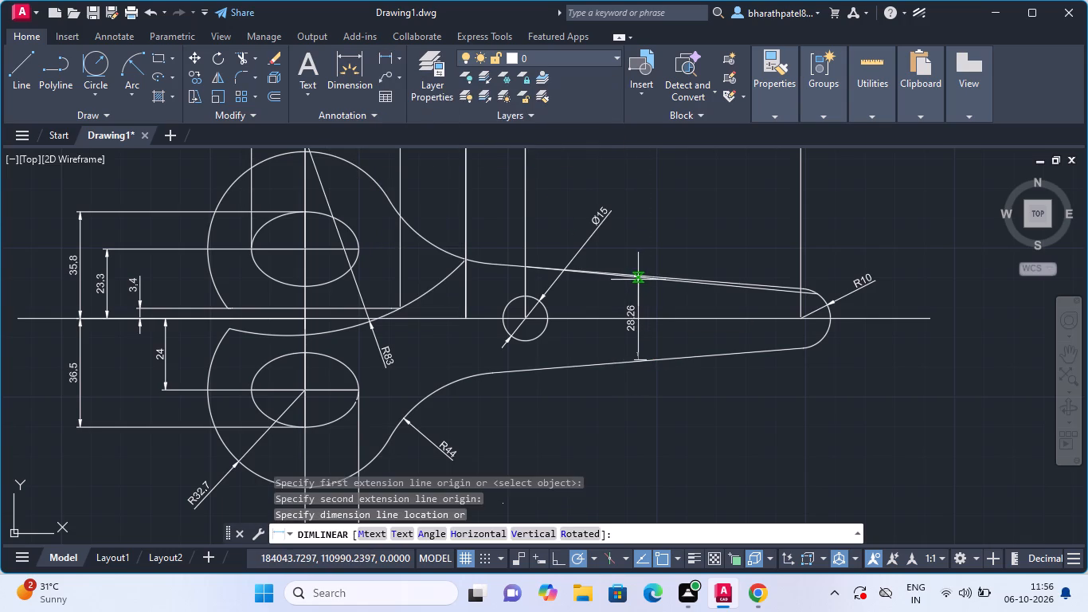
pyautogui.press('Escape')
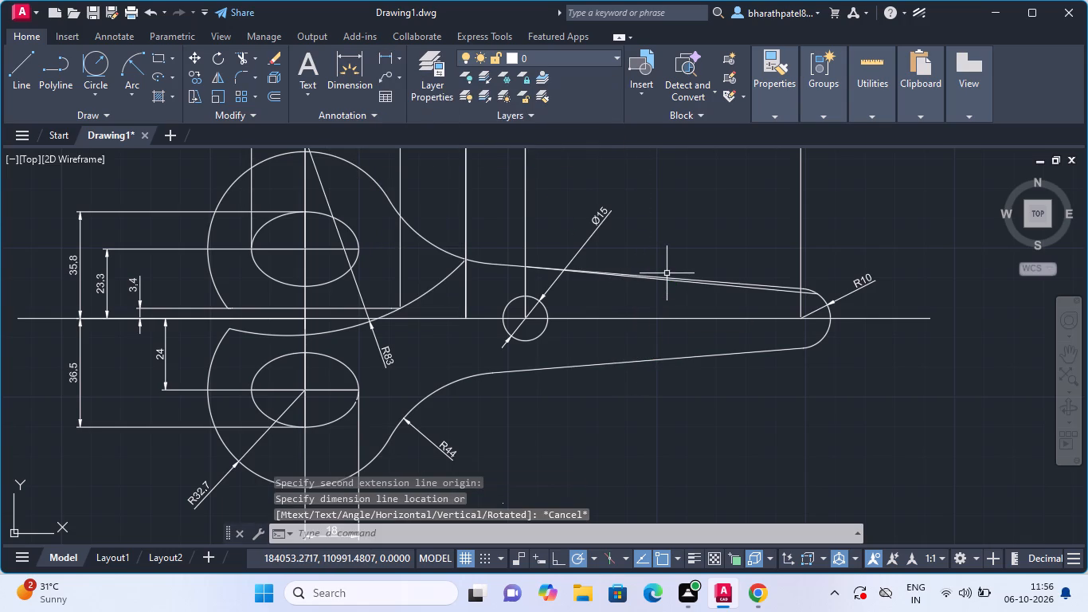
# Measure the vertical distance from the centre line to the arm's upper edge at three points towards the tip using trial linear dimensions.
pyautogui.click(385, 57)
pyautogui.scroll(4, 663, 273)
pyautogui.scroll(-3, 584, 309)
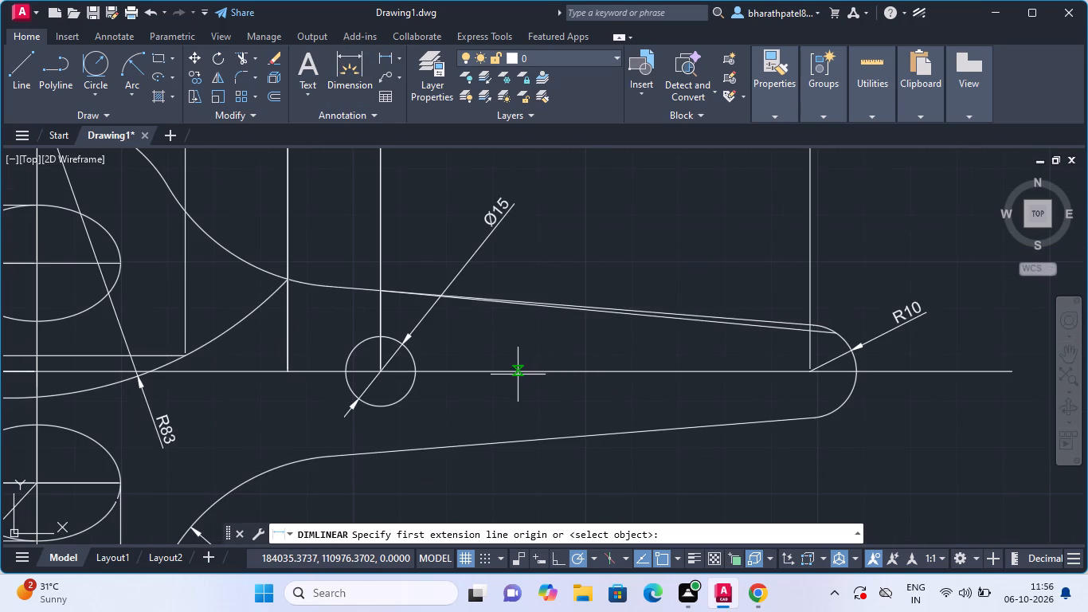
pyautogui.click(519, 370)
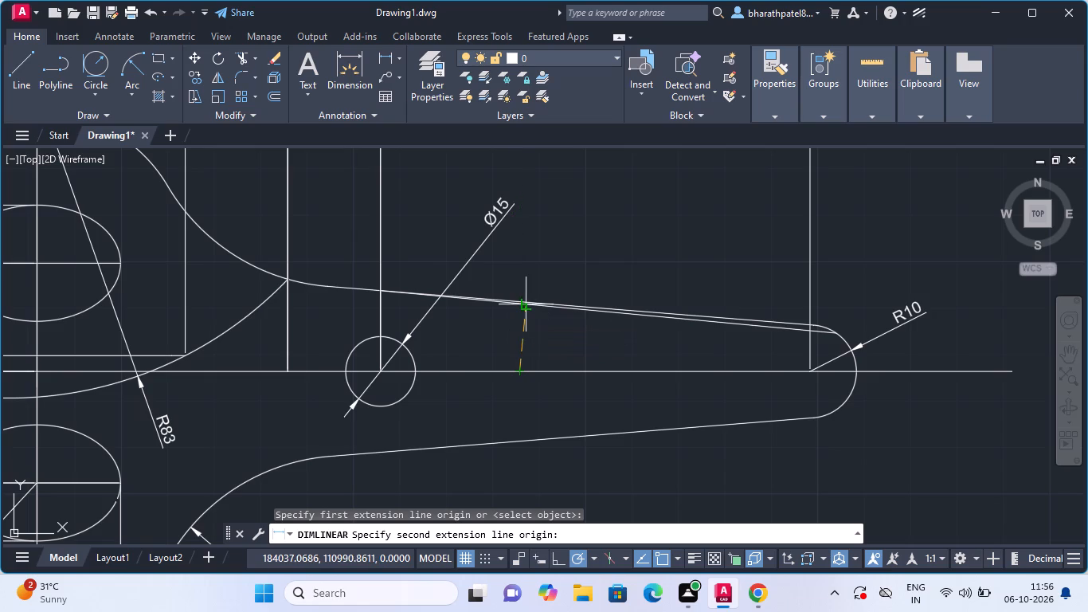
pyautogui.scroll(3, 519, 300)
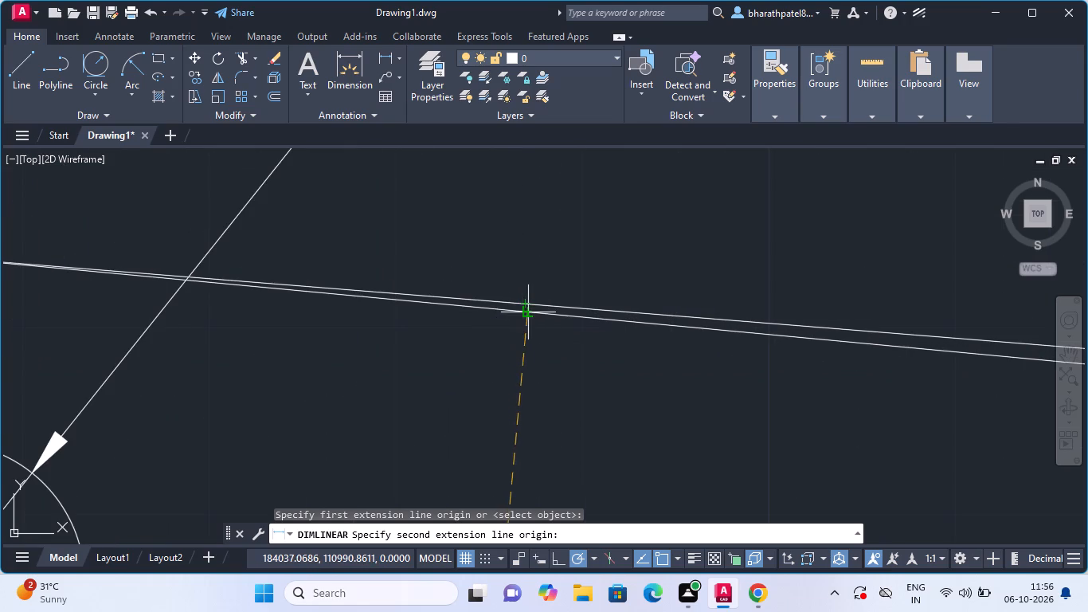
pyautogui.click(523, 311)
pyautogui.scroll(-2, 505, 361)
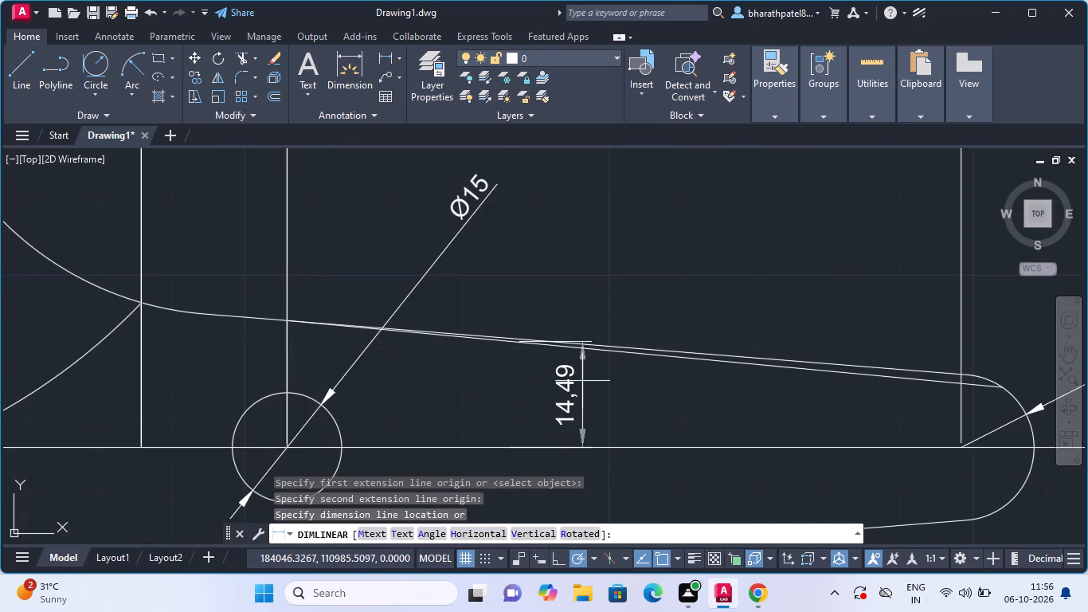
pyautogui.press('Escape')
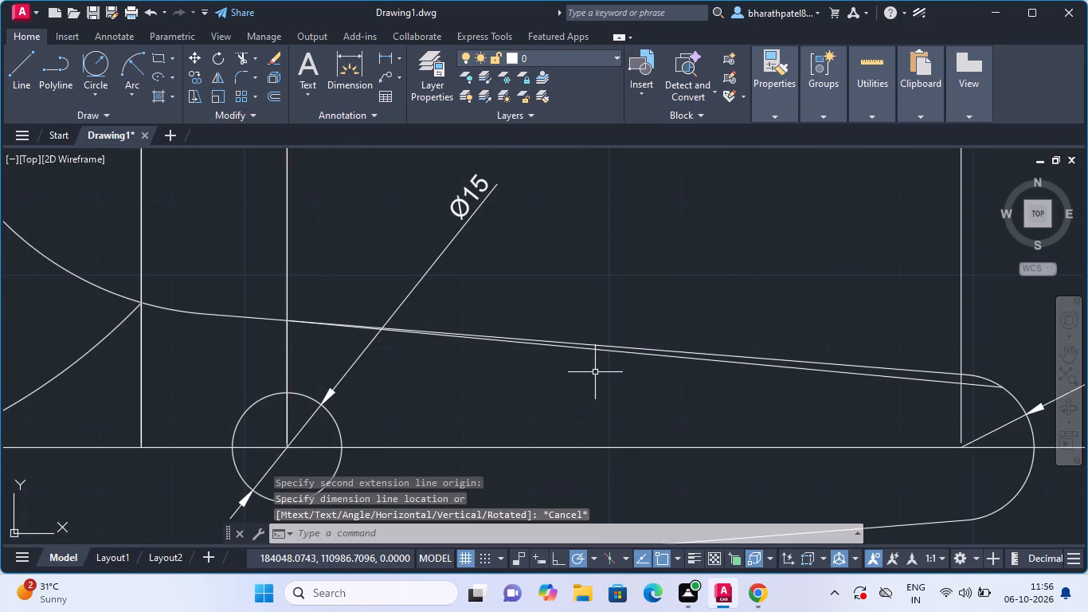
pyautogui.click(382, 54)
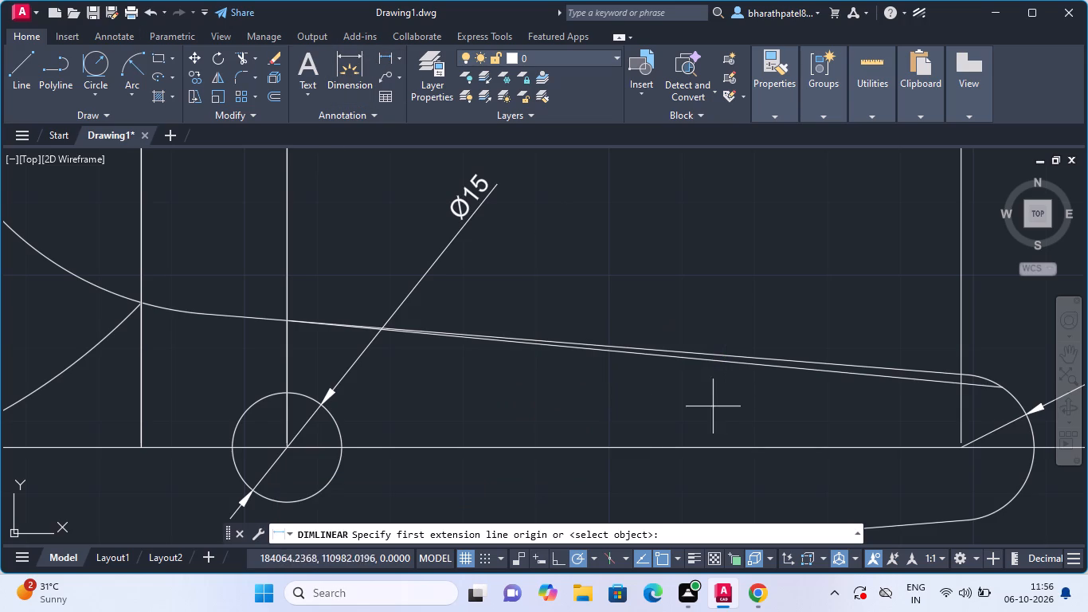
pyautogui.doubleClick(665, 448)
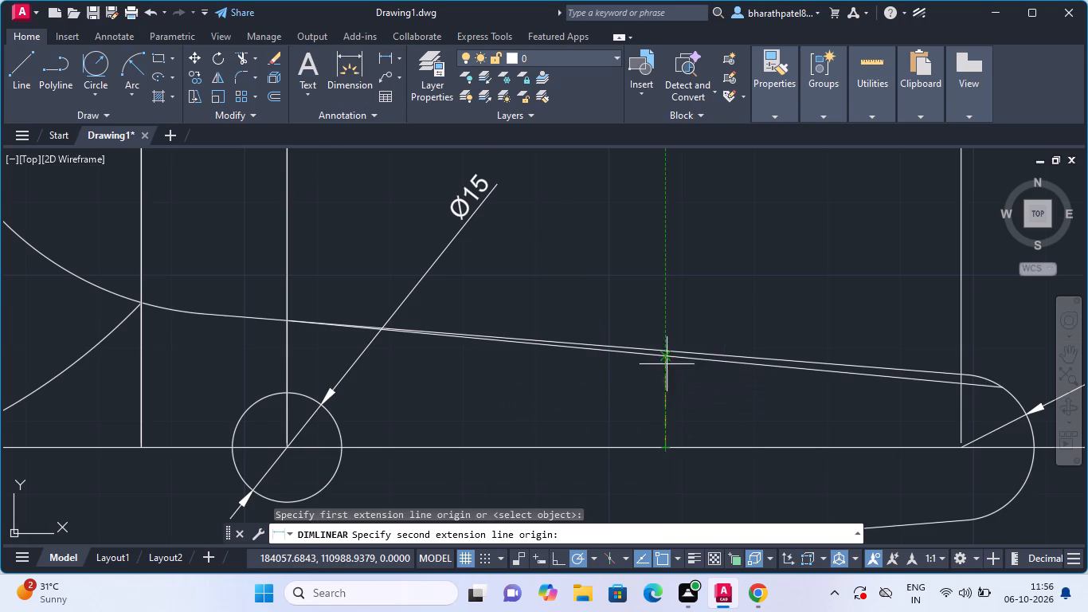
pyautogui.click(667, 359)
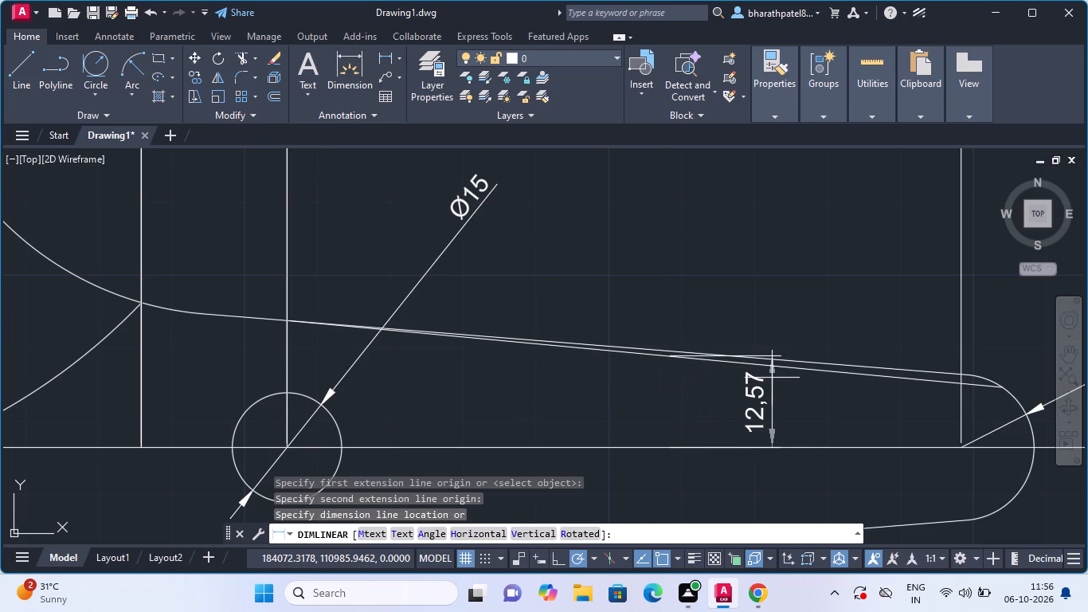
pyautogui.press('Escape')
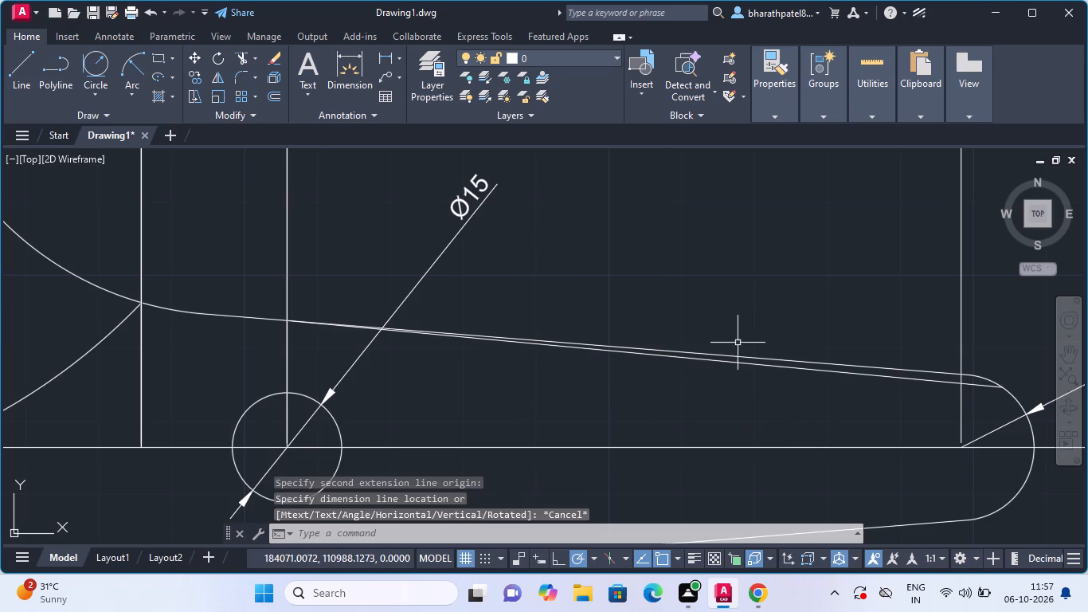
pyautogui.click(385, 57)
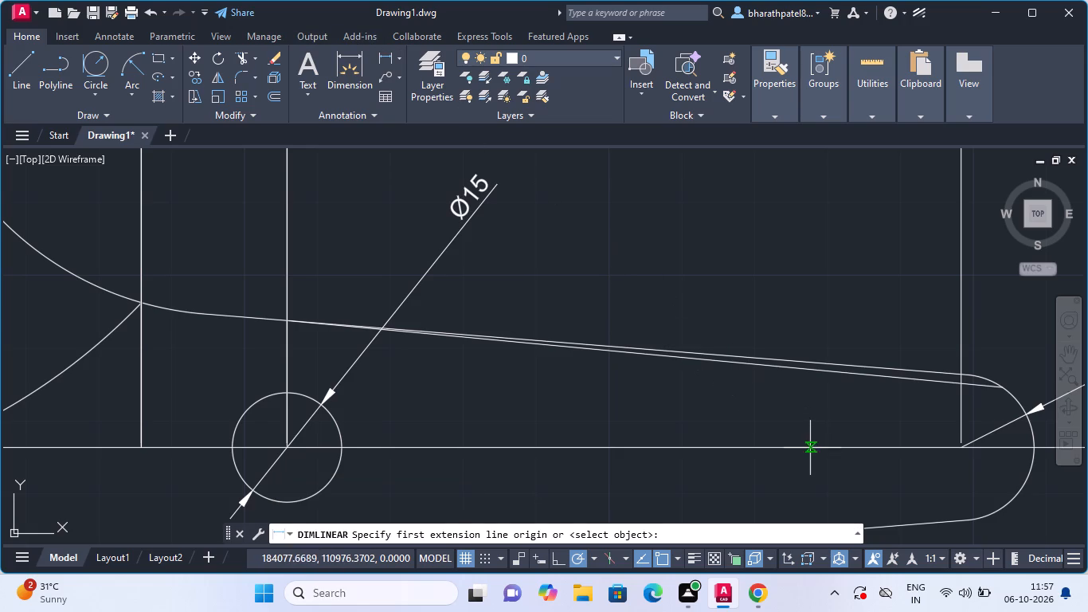
pyautogui.click(808, 449)
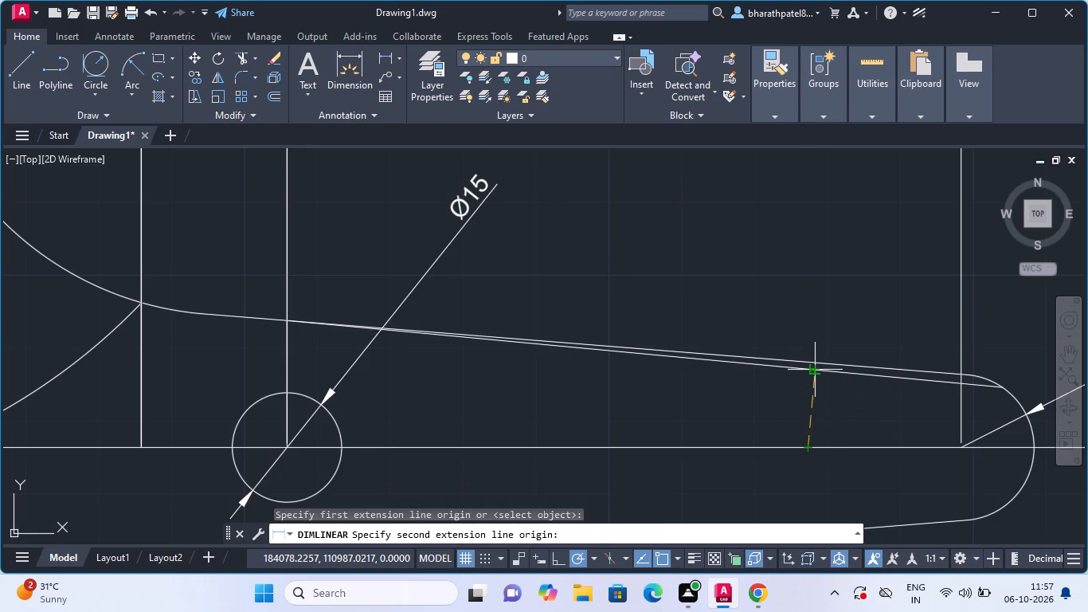
pyautogui.click(812, 373)
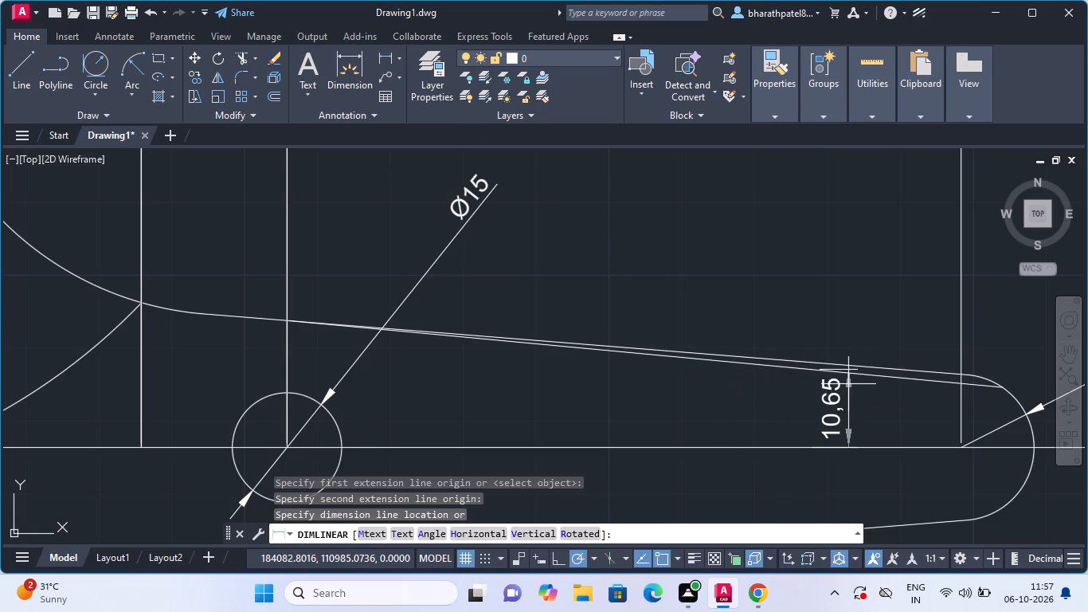
pyautogui.press('Escape')
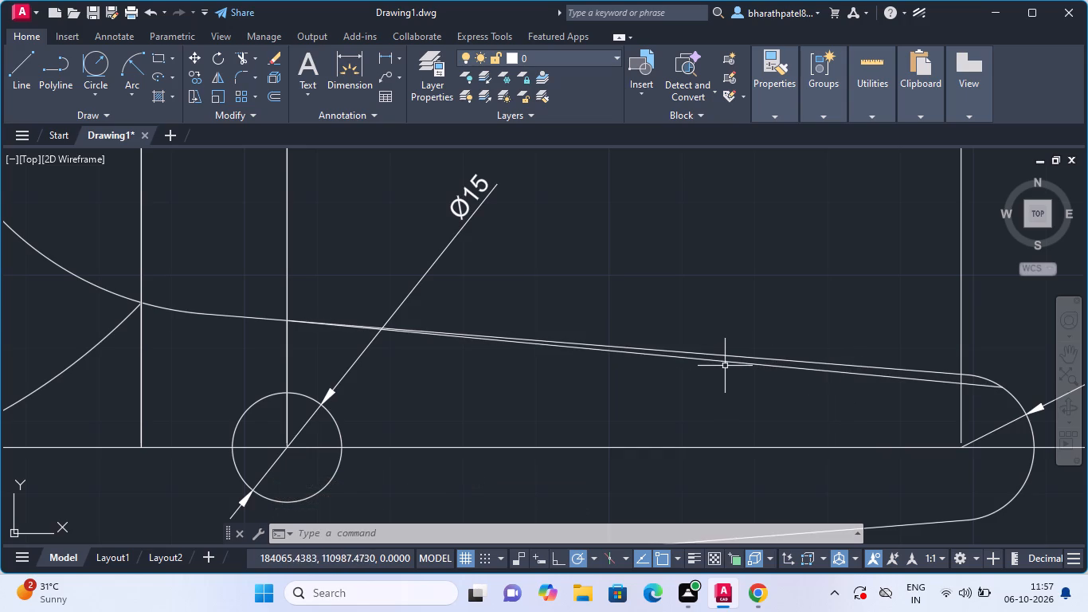
# Measure the arm's full vertical width between its lower and upper edges again with a trial linear dimension.
pyautogui.click(386, 56)
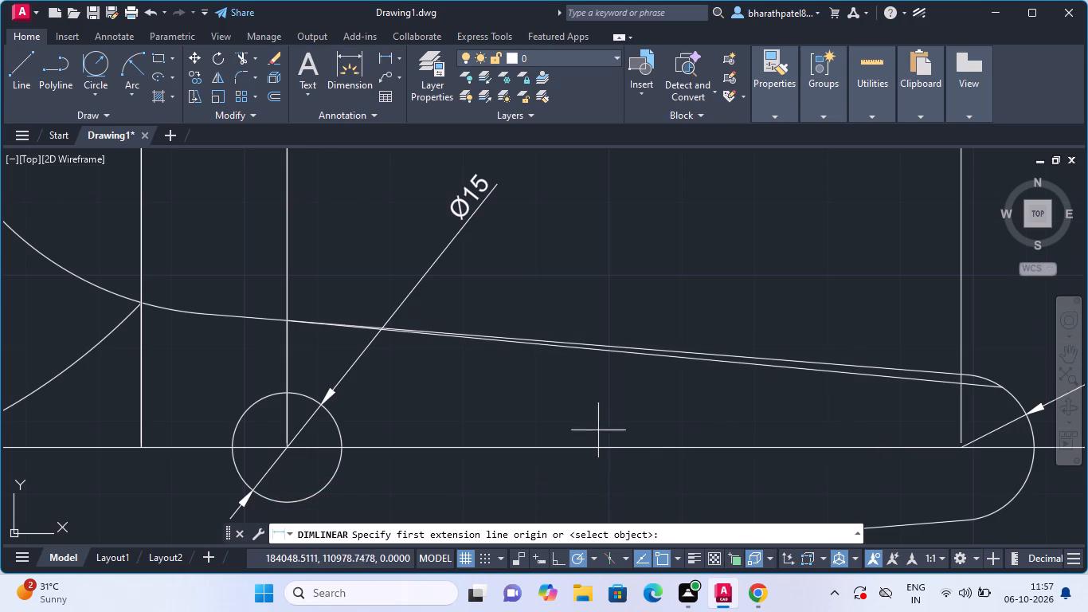
pyautogui.scroll(-3, 593, 421)
pyautogui.scroll(3, 608, 463)
pyautogui.click(483, 424)
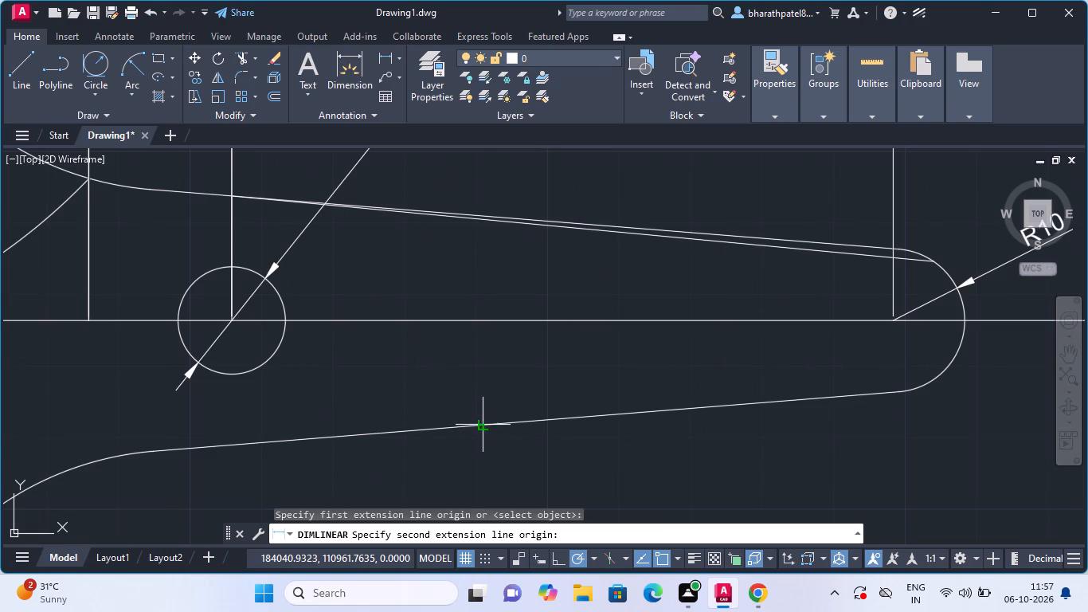
pyautogui.scroll(3, 481, 222)
pyautogui.click(480, 210)
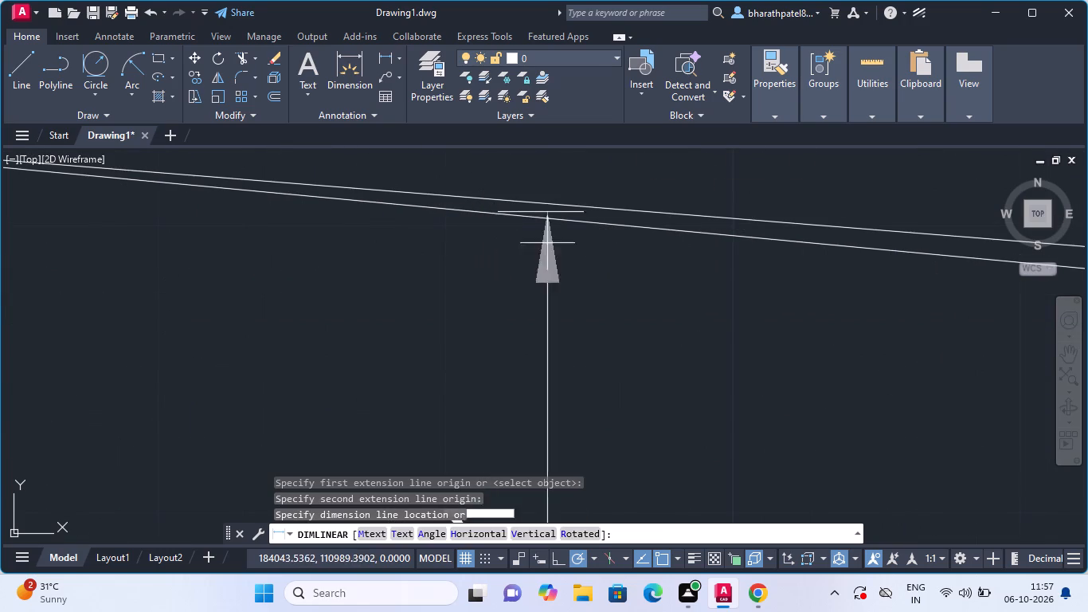
pyautogui.scroll(-4, 597, 301)
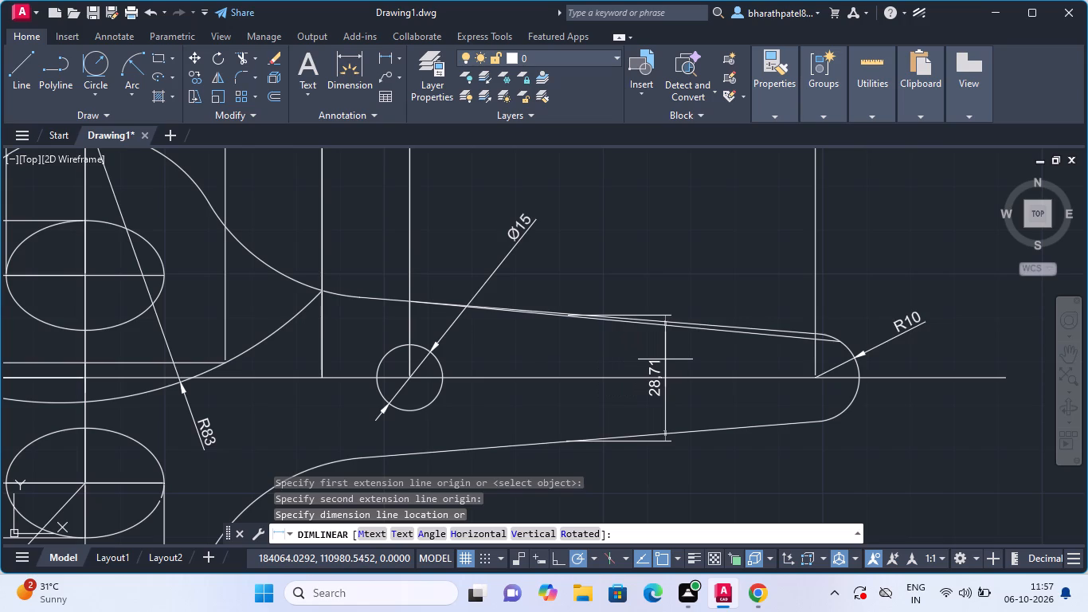
pyautogui.press('Escape')
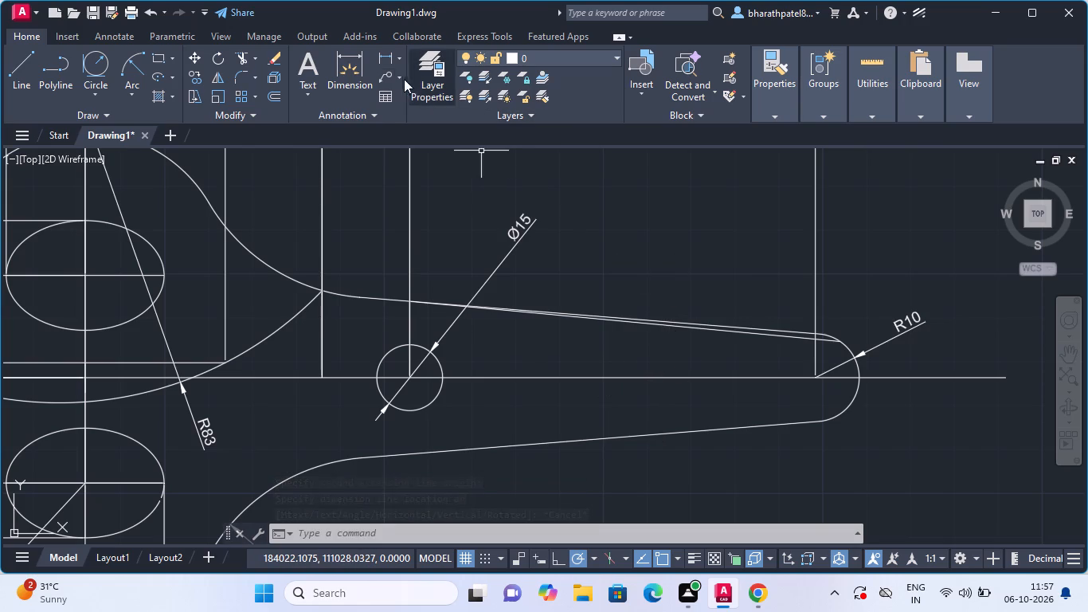
# Measure the vertical distance from the centre line to the arm's upper edge near the rounded tip with a trial linear dimension.
pyautogui.click(387, 54)
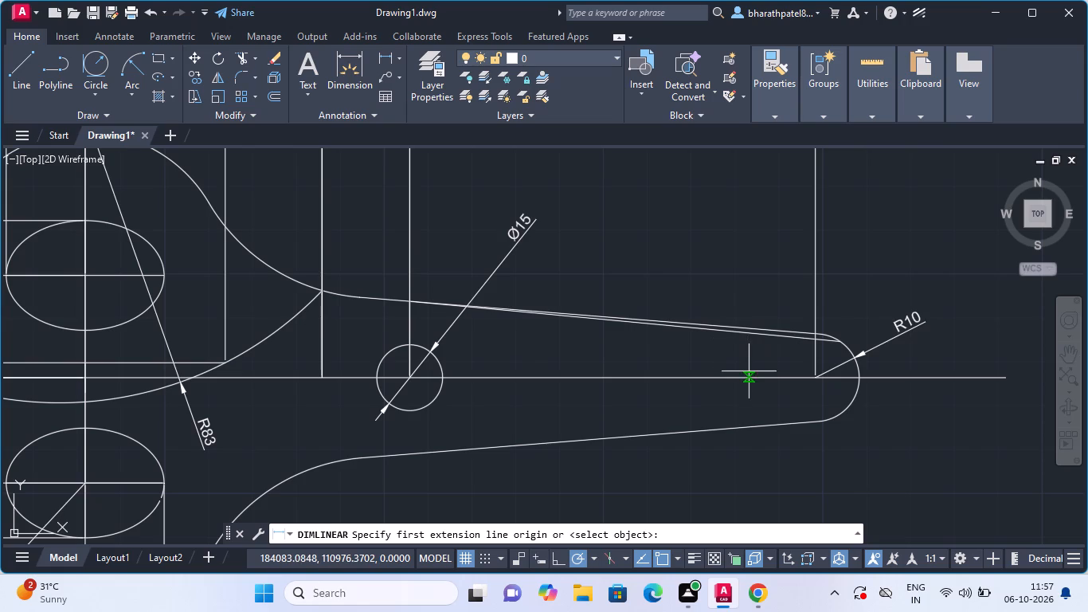
pyautogui.click(749, 378)
pyautogui.click(749, 337)
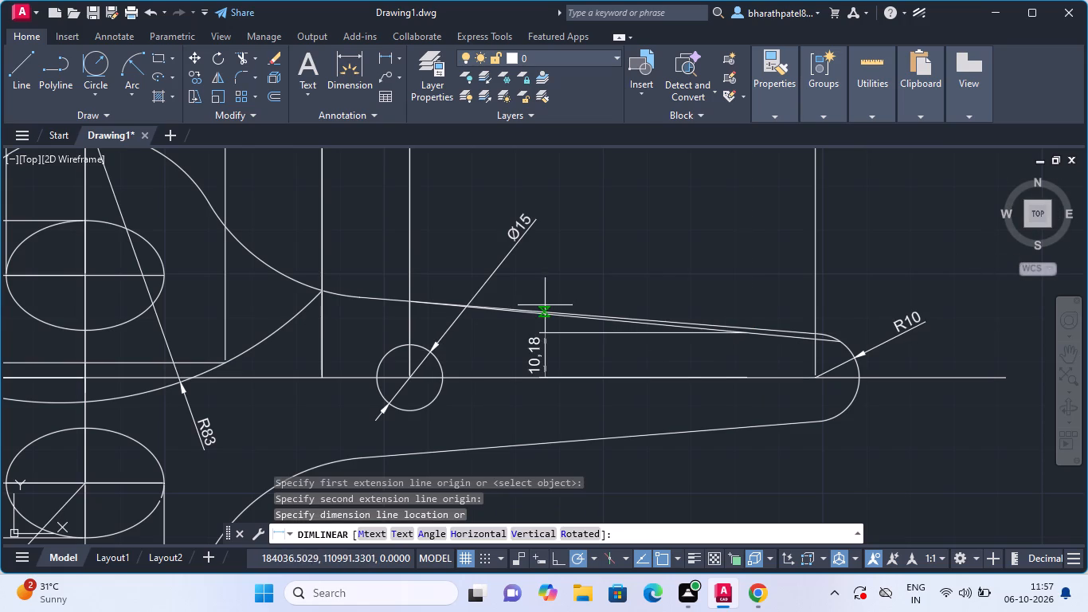
pyautogui.press('Escape')
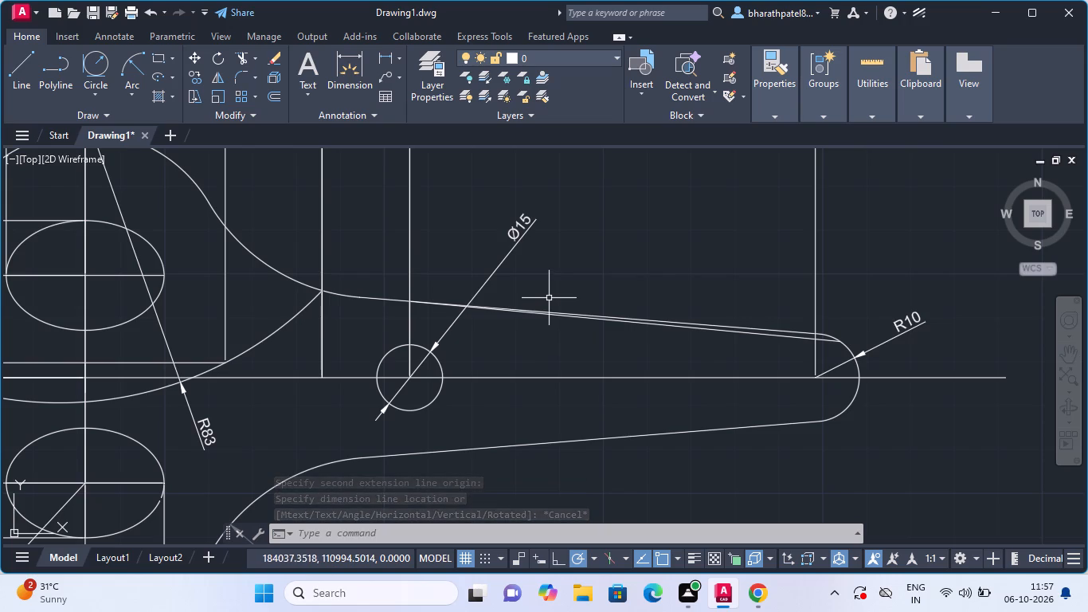
pyautogui.scroll(-4, 546, 296)
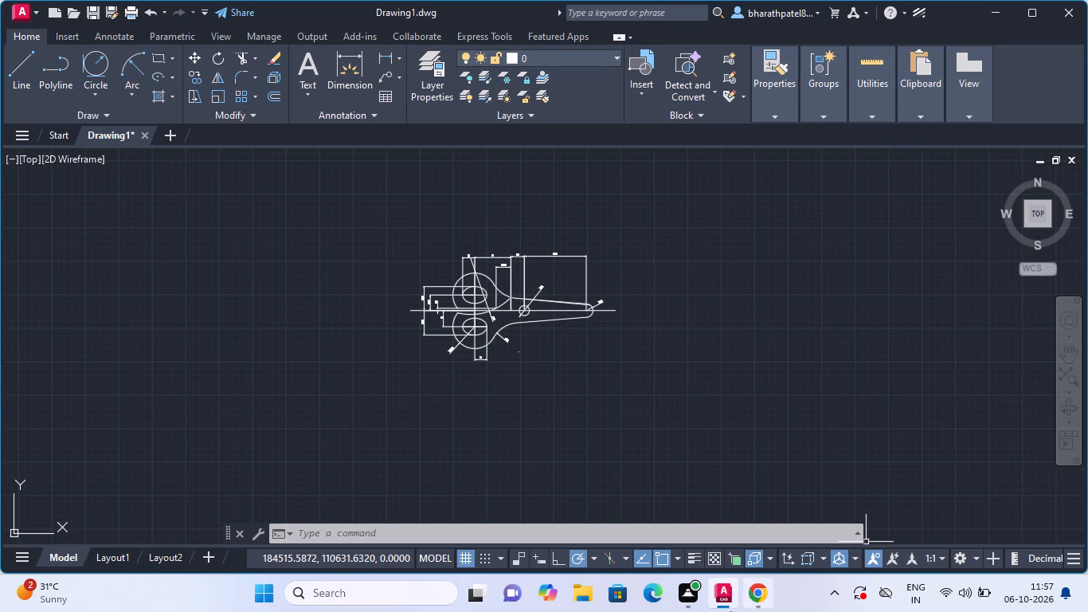
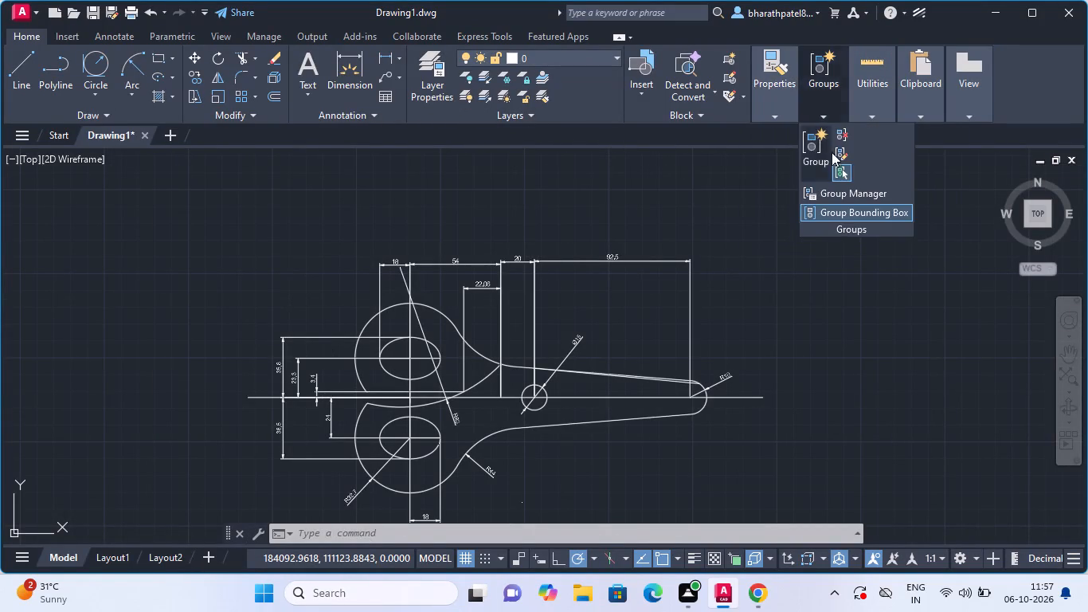
# Load the ISO dash linetype ACAD_ISO02W100 into the drawing.
pyautogui.click(782, 93)
pyautogui.click(777, 93)
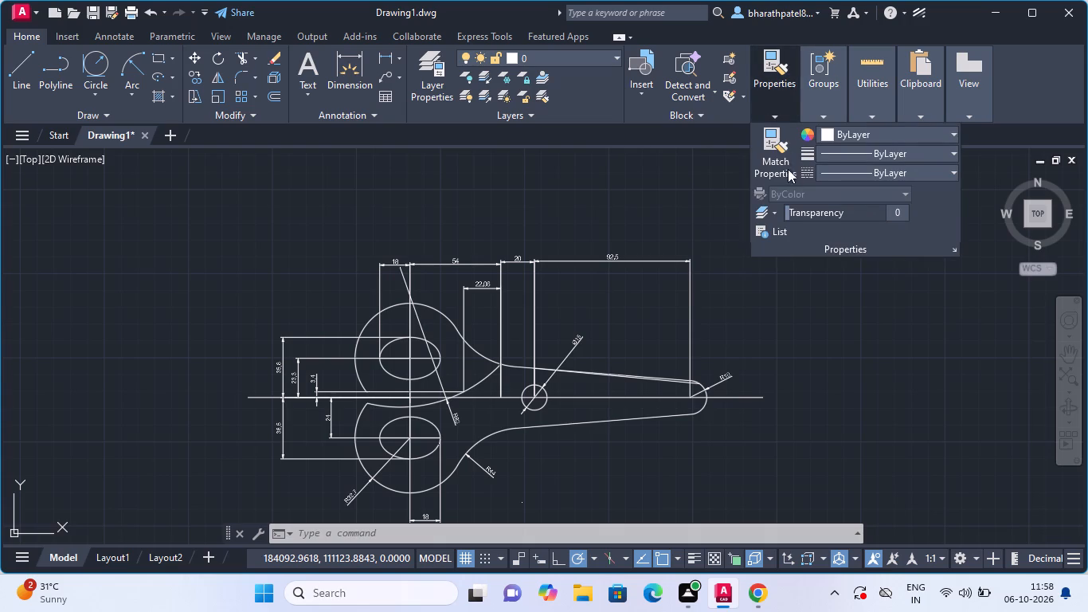
pyautogui.click(929, 167)
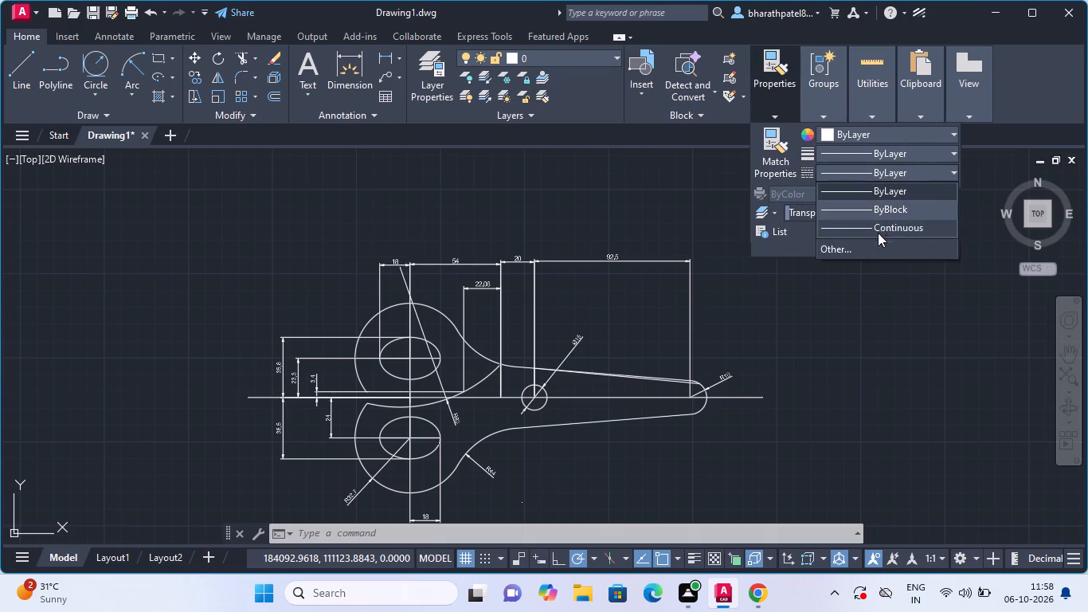
pyautogui.click(873, 241)
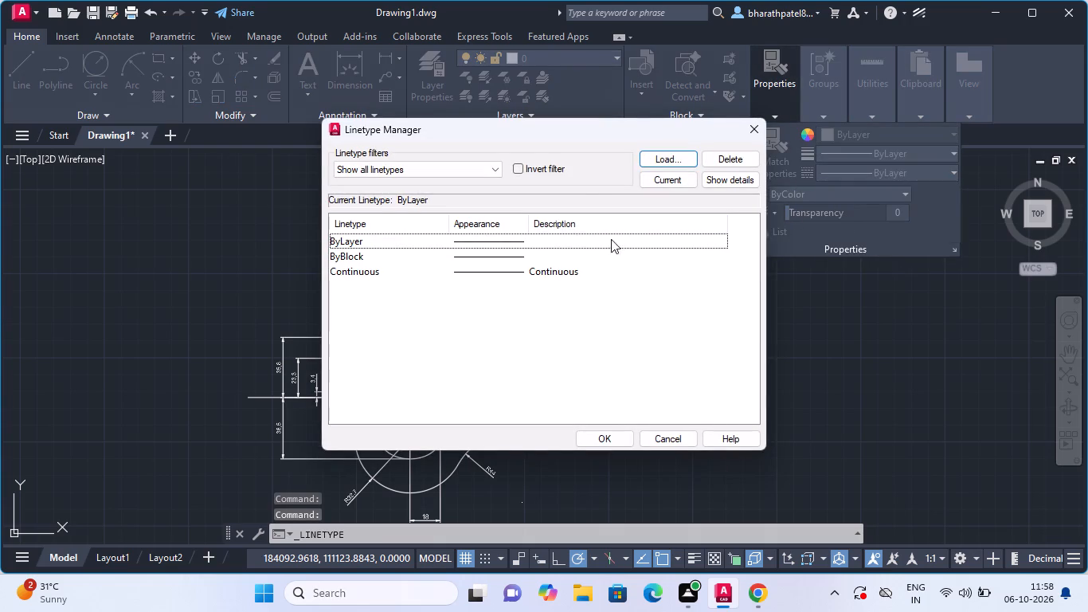
pyautogui.click(663, 155)
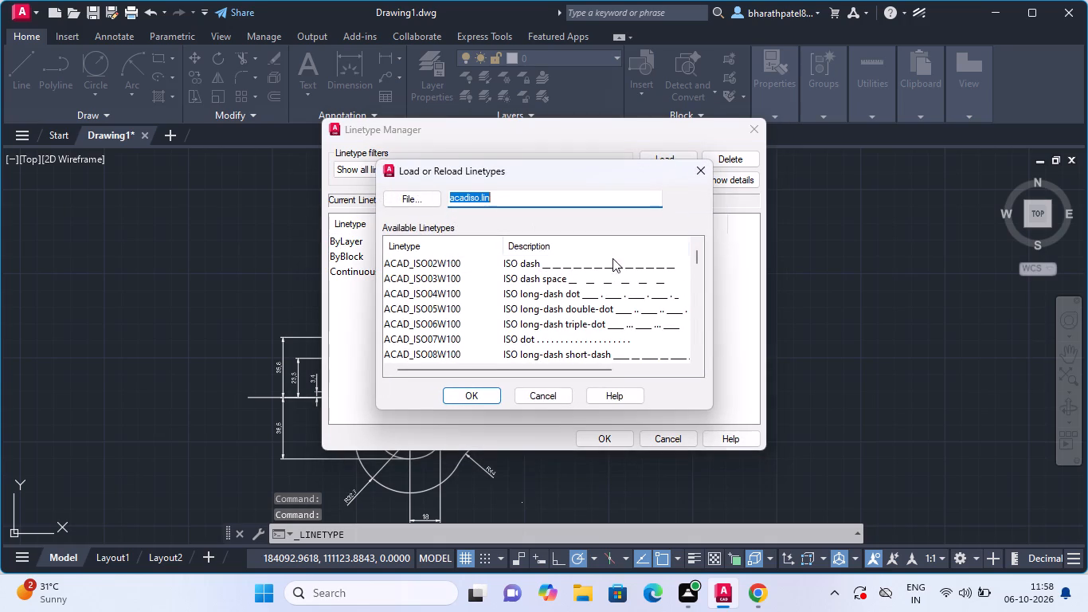
pyautogui.doubleClick(615, 269)
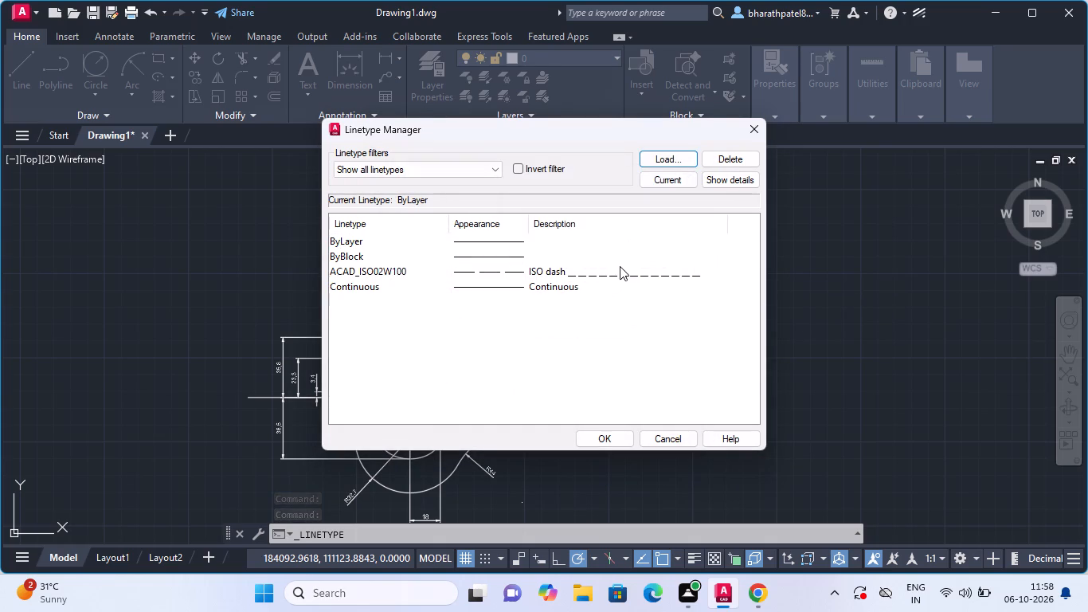
pyautogui.click(620, 272)
pyautogui.doubleClick(587, 438)
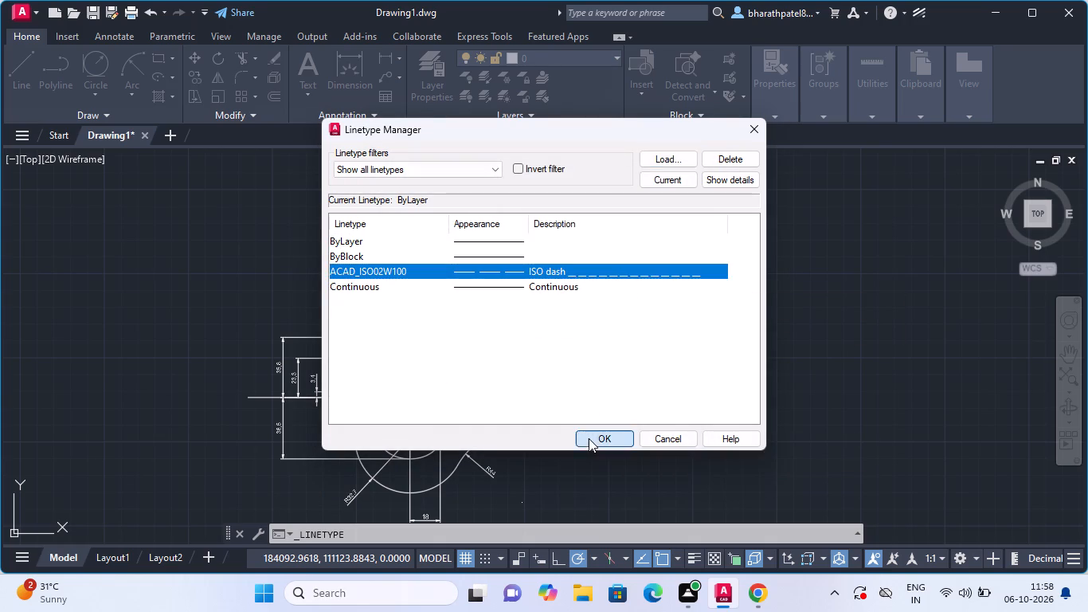
pyautogui.click(778, 292)
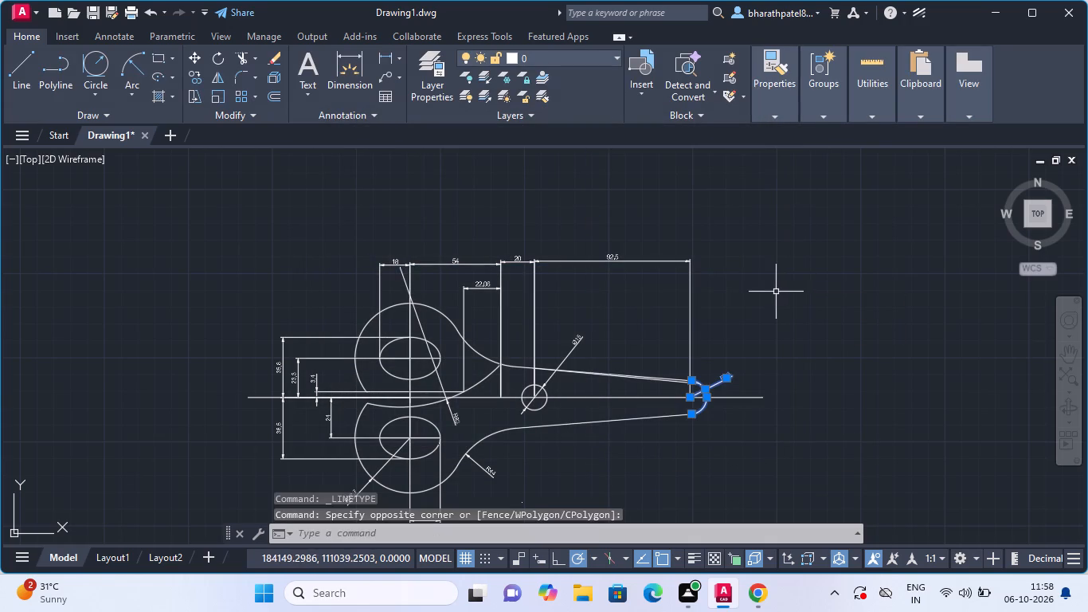
pyautogui.press('Escape')
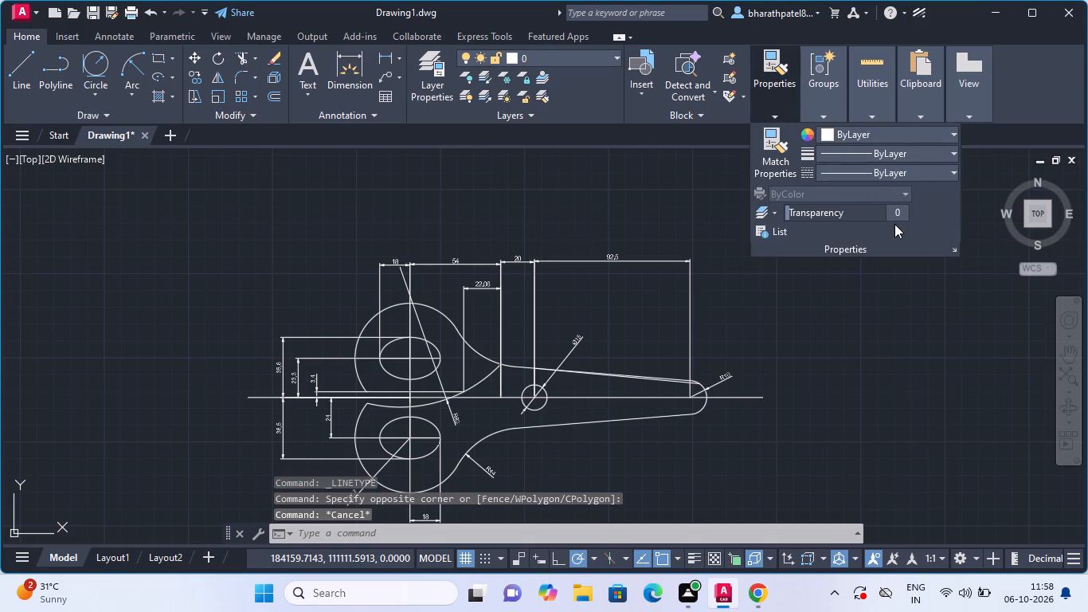
# Make ACAD_ISO02W100 the current linetype.
pyautogui.click(951, 173)
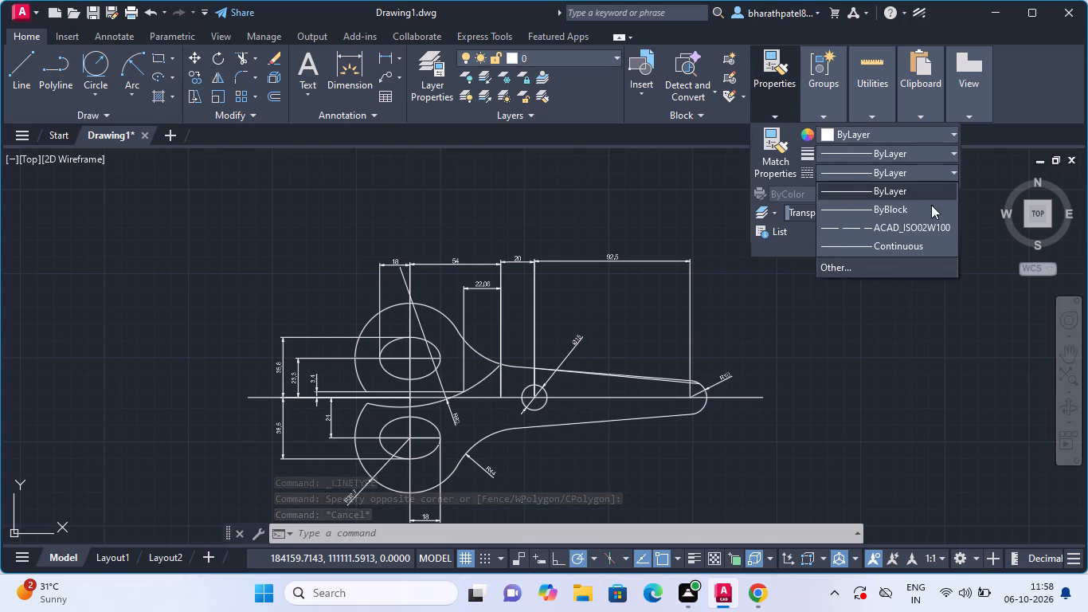
pyautogui.click(915, 233)
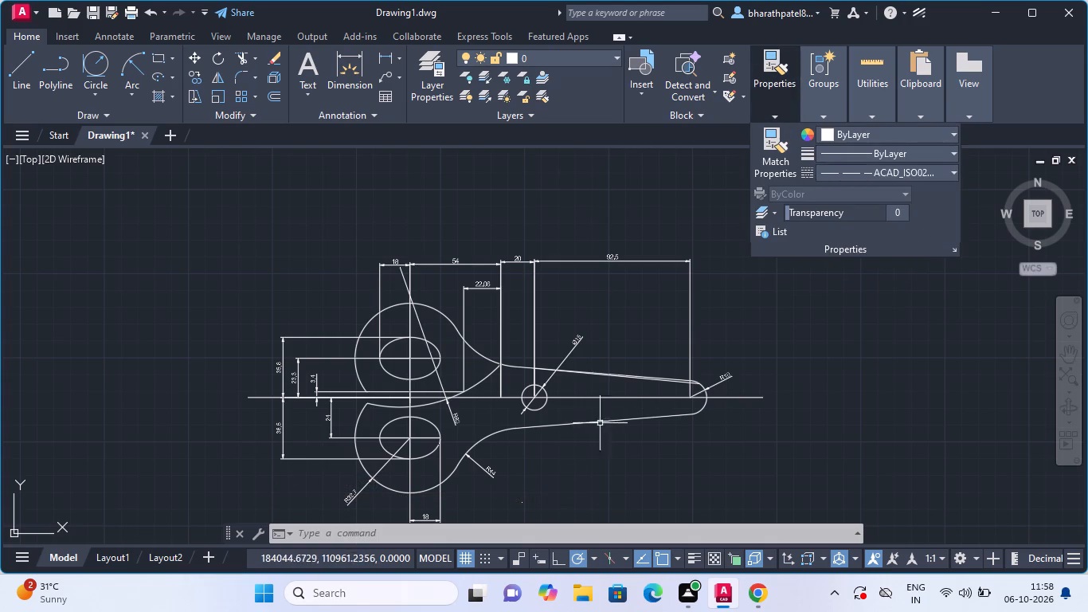
# Apply the ACAD_ISO02W100 linetype to the horizontal and vertical centre lines and the 24, 23,3 and both 18 dimensions of the scissors.
pyautogui.click(612, 398)
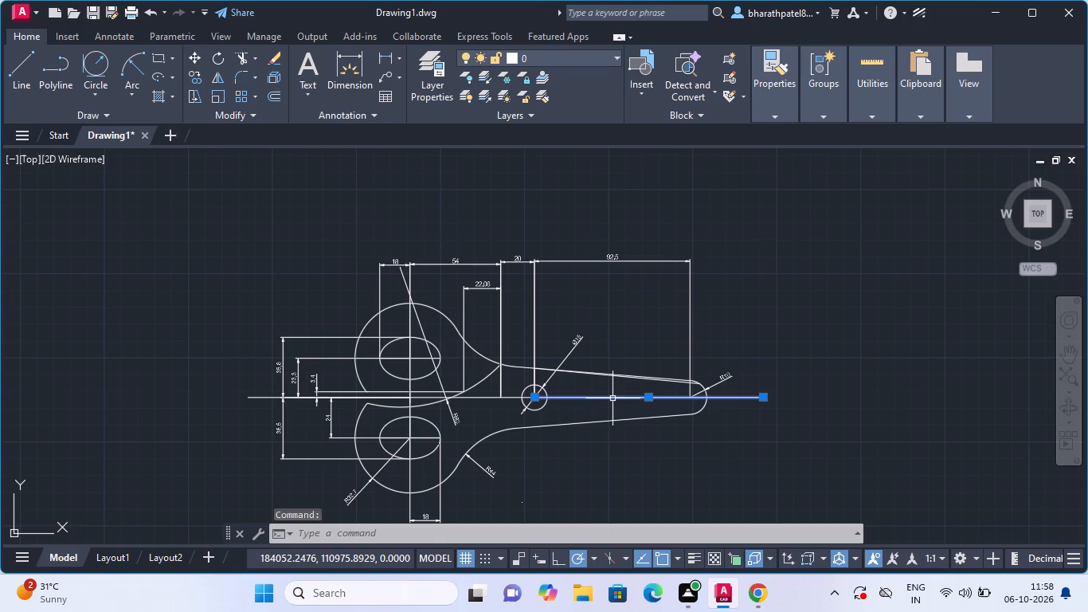
pyautogui.click(476, 395)
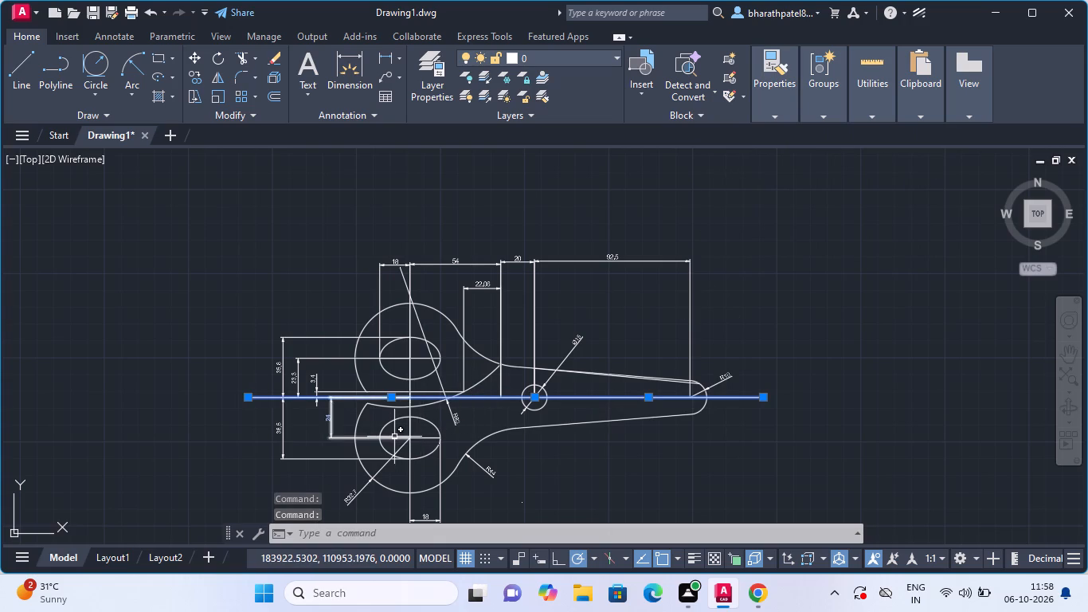
pyautogui.click(360, 437)
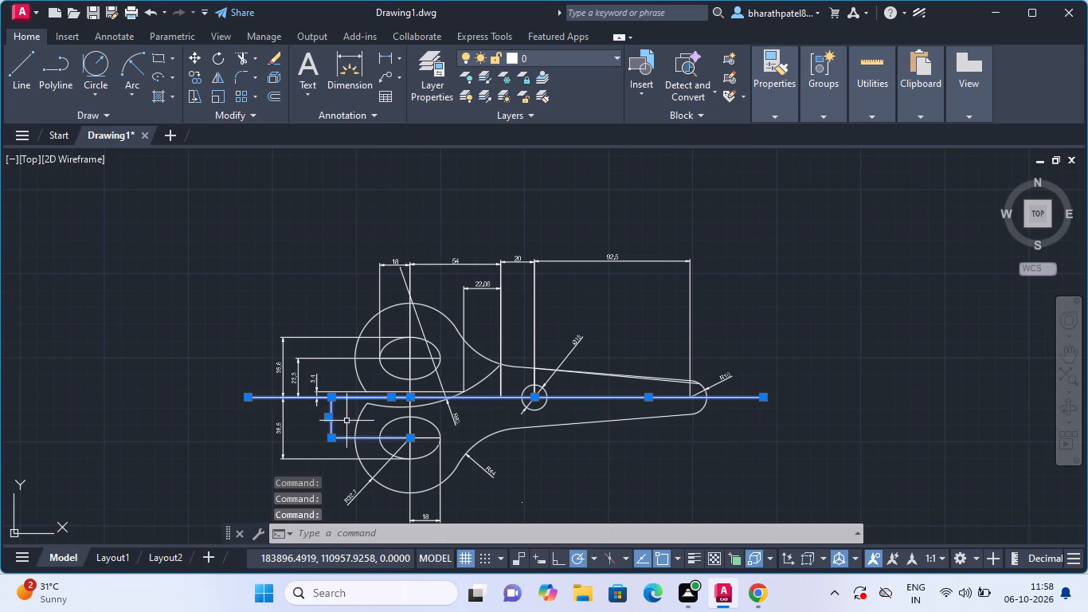
pyautogui.click(340, 359)
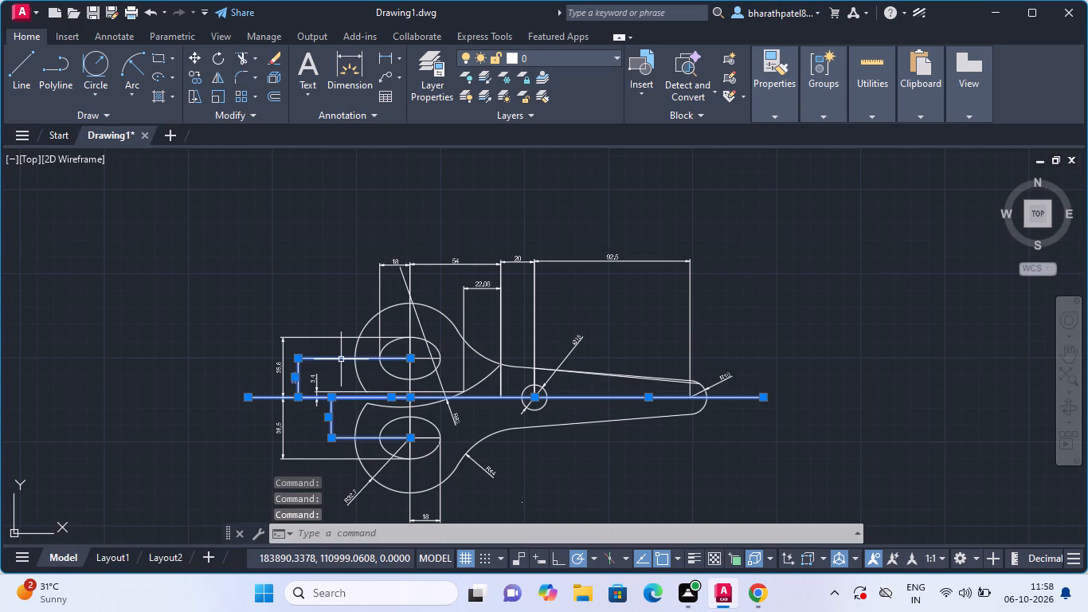
pyautogui.click(409, 324)
pyautogui.scroll(1, 409, 390)
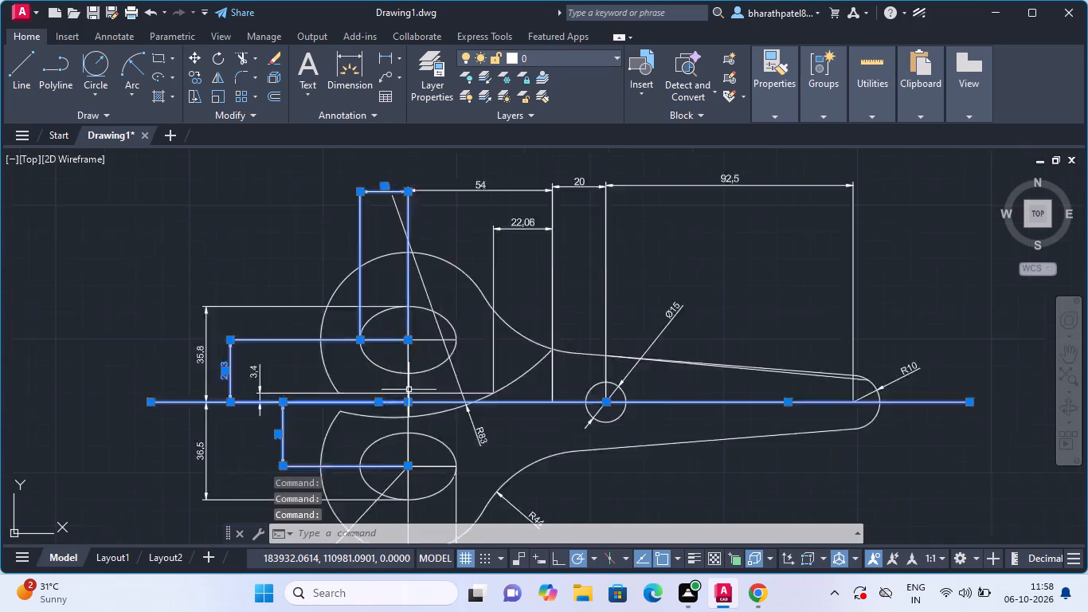
pyautogui.scroll(1, 409, 390)
pyautogui.click(405, 389)
pyautogui.scroll(-3, 405, 389)
pyautogui.scroll(4, 401, 414)
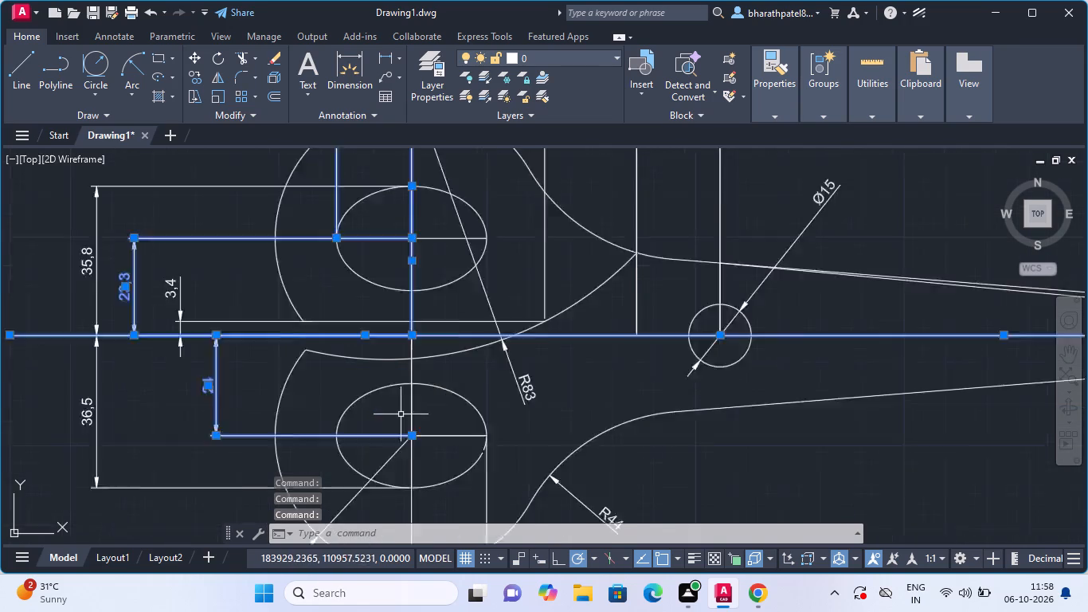
pyautogui.click(416, 382)
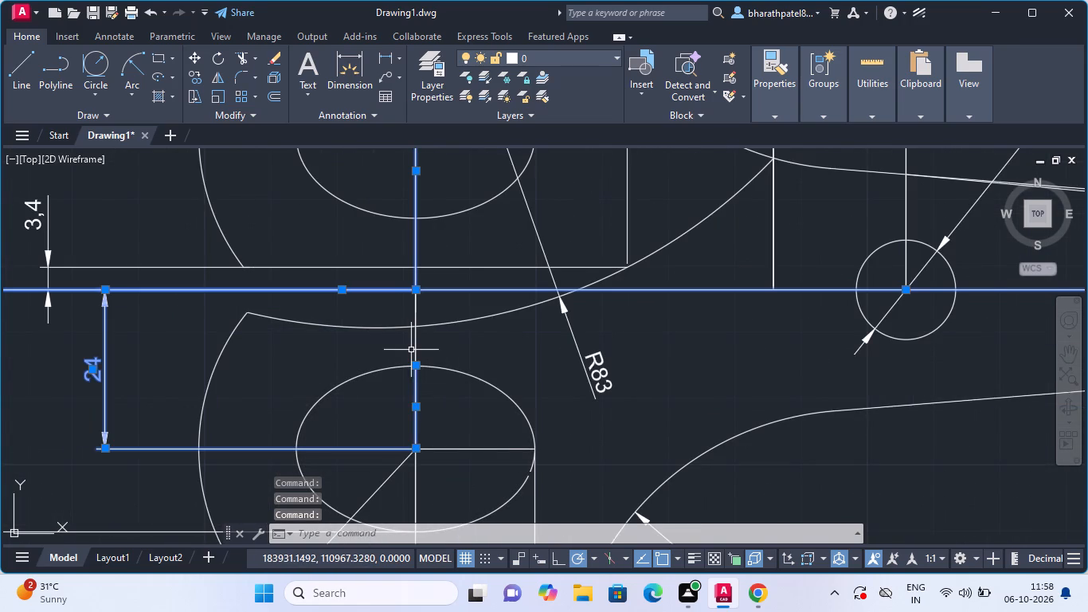
pyautogui.click(417, 348)
pyautogui.scroll(-3, 417, 347)
pyautogui.scroll(2, 417, 385)
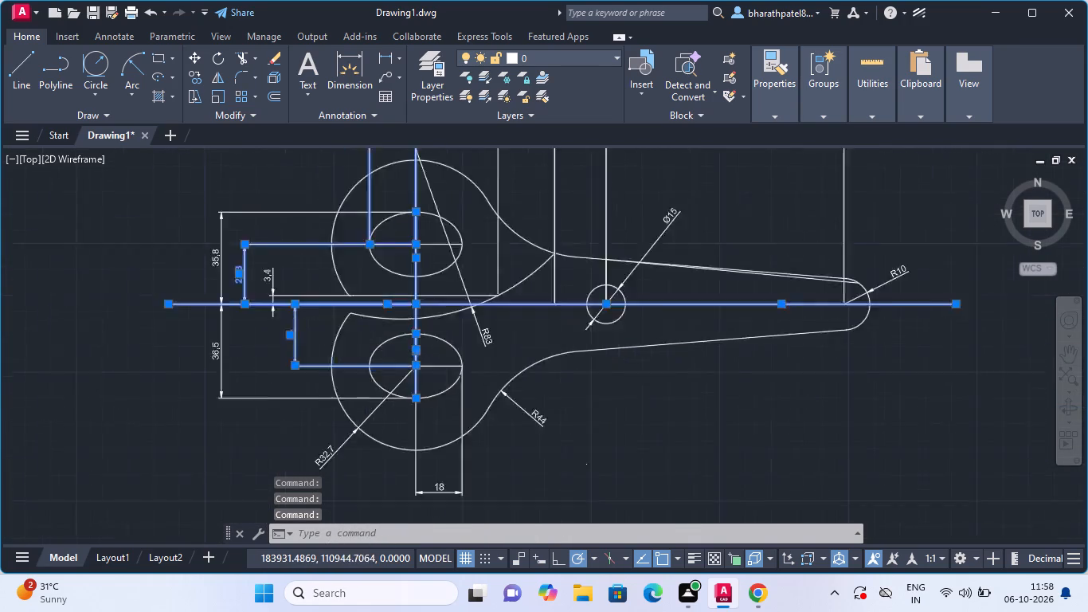
pyautogui.scroll(2, 417, 385)
pyautogui.click(397, 478)
pyautogui.scroll(-4, 400, 459)
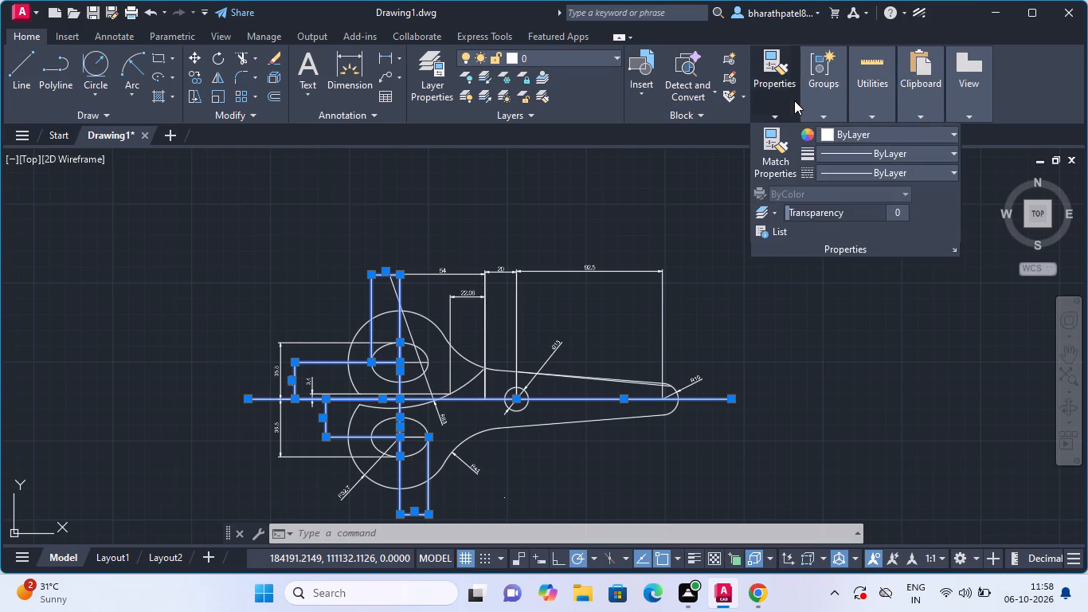
pyautogui.click(953, 167)
pyautogui.doubleClick(902, 233)
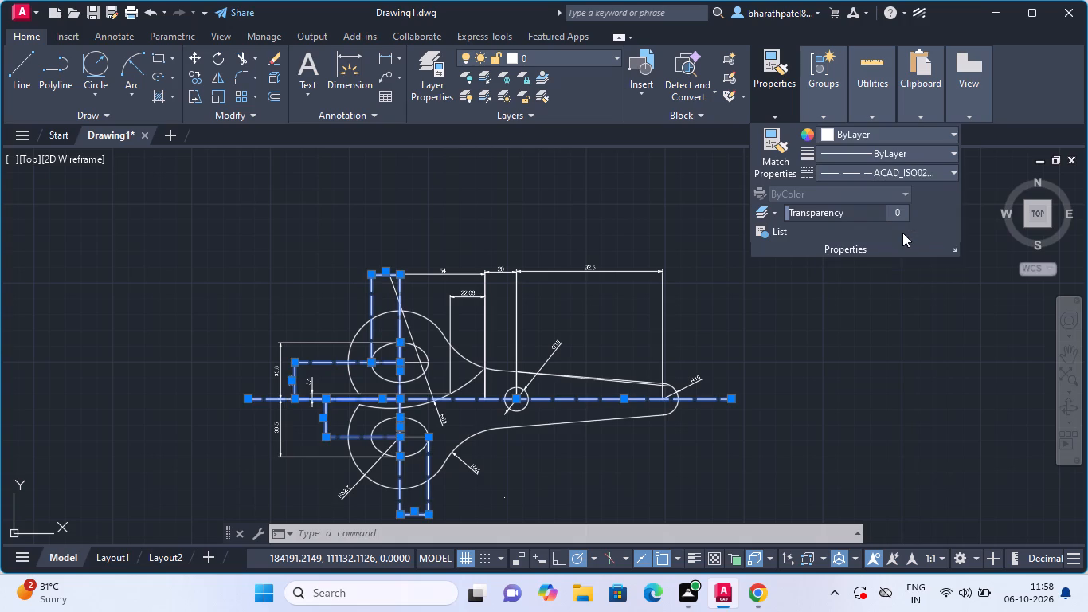
pyautogui.click(597, 209)
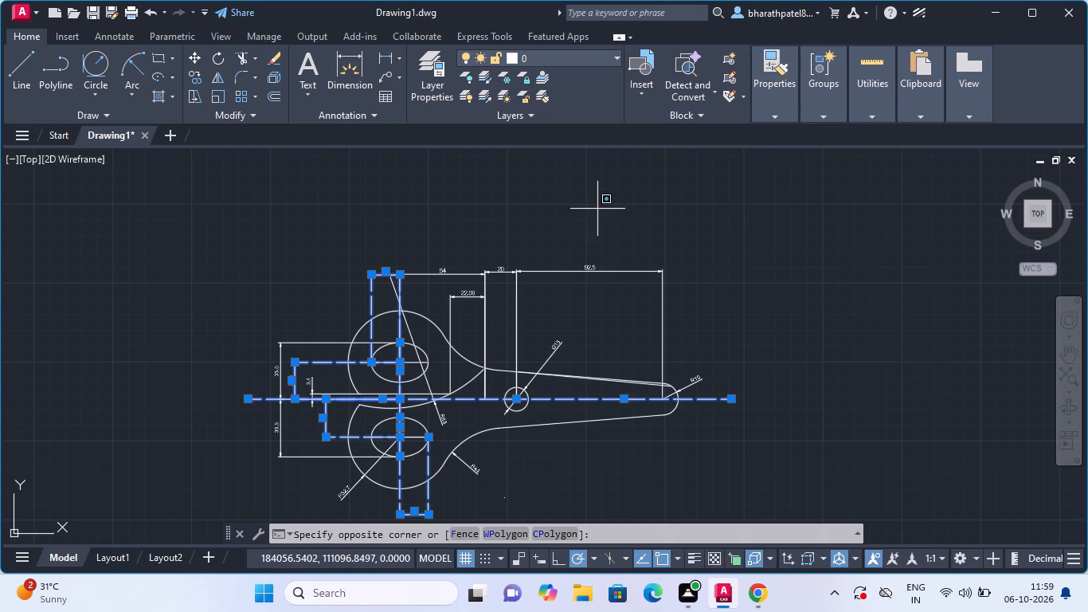
pyautogui.press('Escape')
pyautogui.press('Escape')
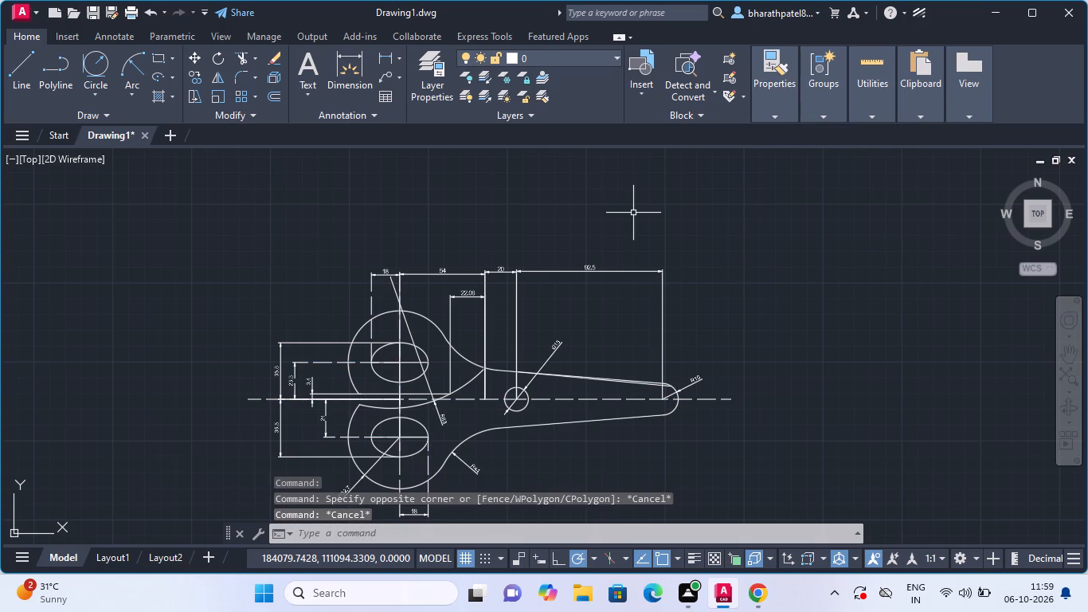
# Start saving the scissors drawing as a DWG file.
pyautogui.scroll(-1, 625, 220)
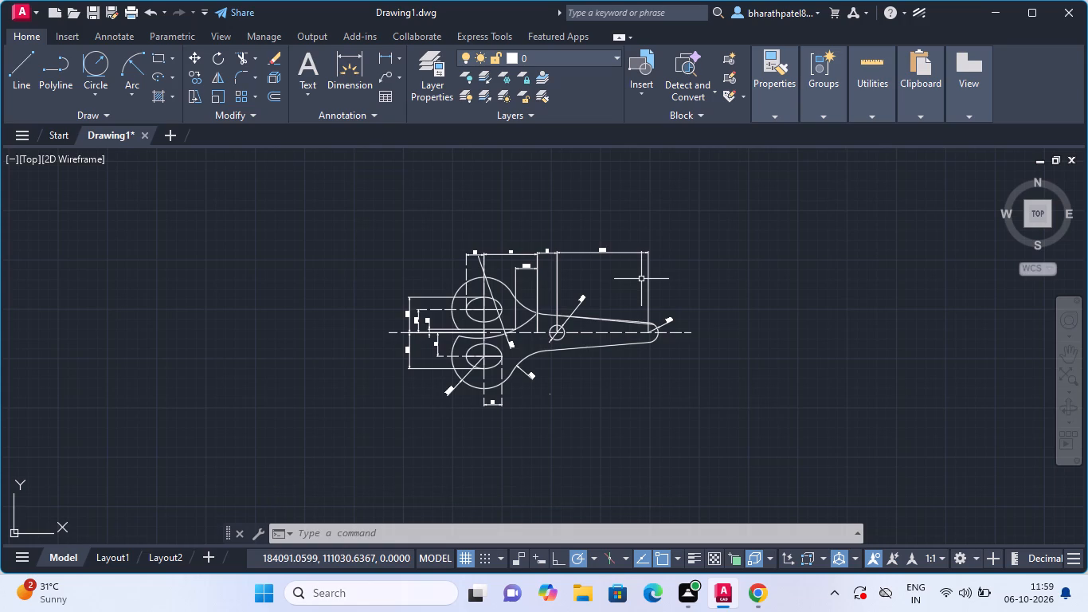
pyautogui.scroll(-1, 641, 279)
pyautogui.scroll(2, 643, 290)
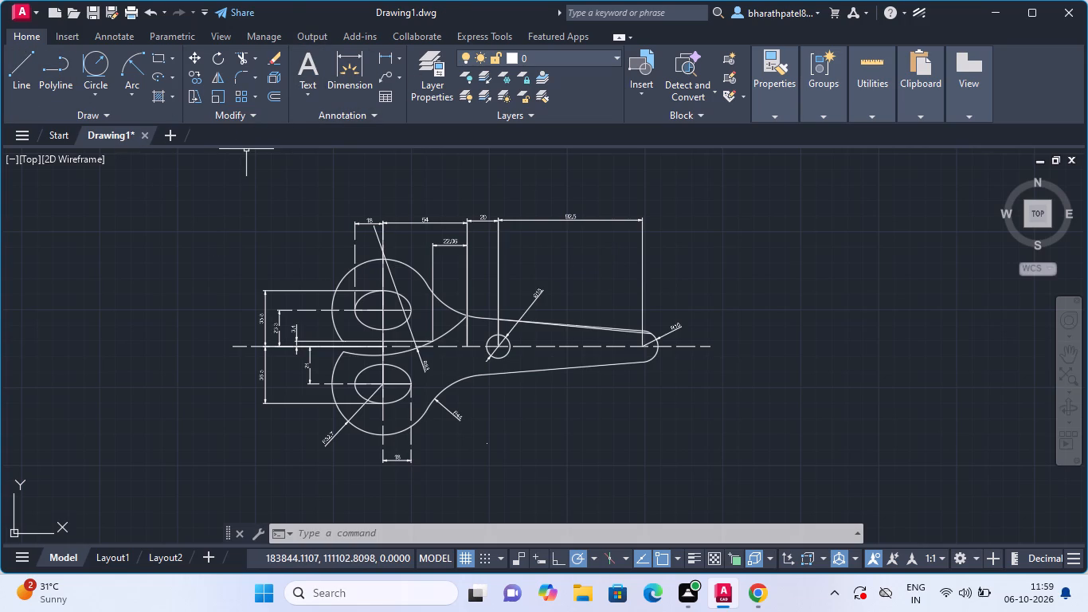
pyautogui.hotkey('ctrl', 's')
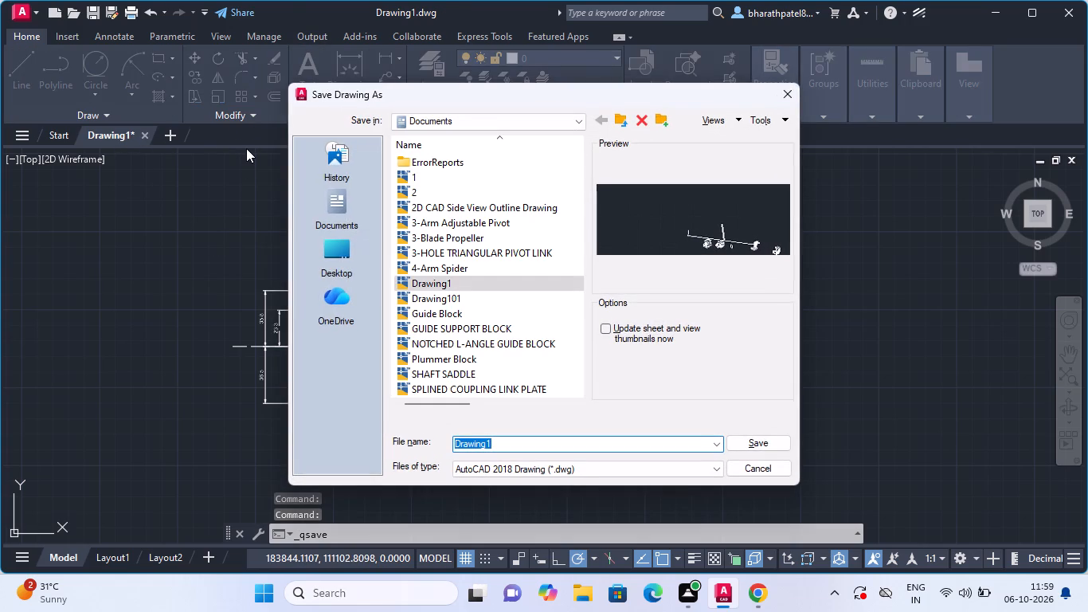
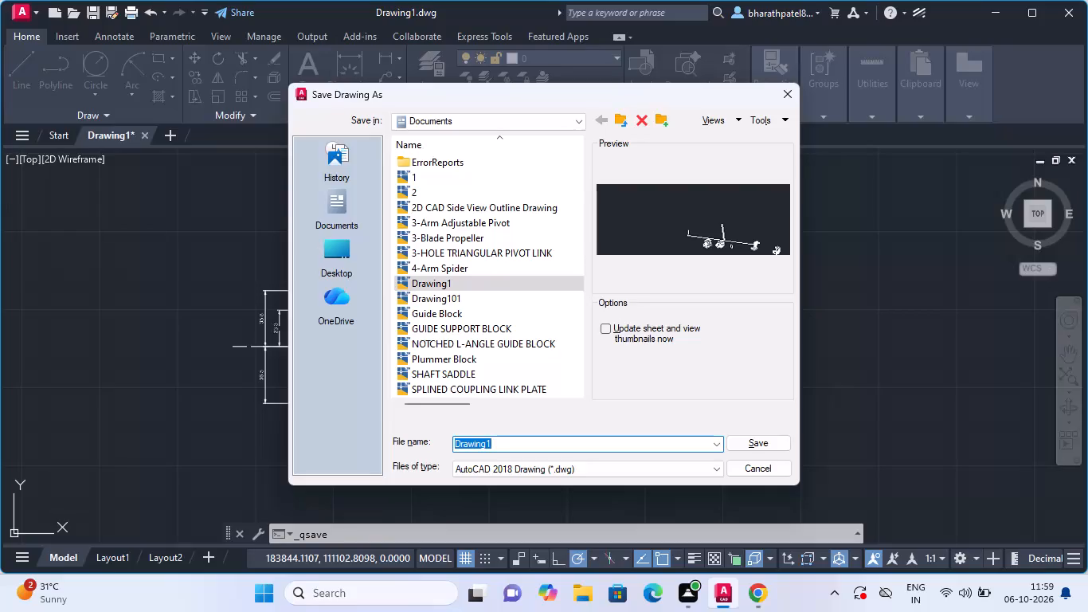
# Save the drawing in the Documents folder under the file name Scissors.
pyautogui.press('BackSpace')
pyautogui.press('BackSpace')
pyautogui.press('BackSpace')
pyautogui.press('BackSpace')
pyautogui.press('BackSpace')
pyautogui.press('BackSpace')
pyautogui.press('BackSpace')
pyautogui.press('BackSpace')
pyautogui.press('BackSpace')
pyautogui.press('BackSpace')
pyautogui.press('BackSpace')
pyautogui.press('BackSpace')
pyautogui.press('BackSpace')
pyautogui.press('BackSpace')
pyautogui.press('BackSpace')
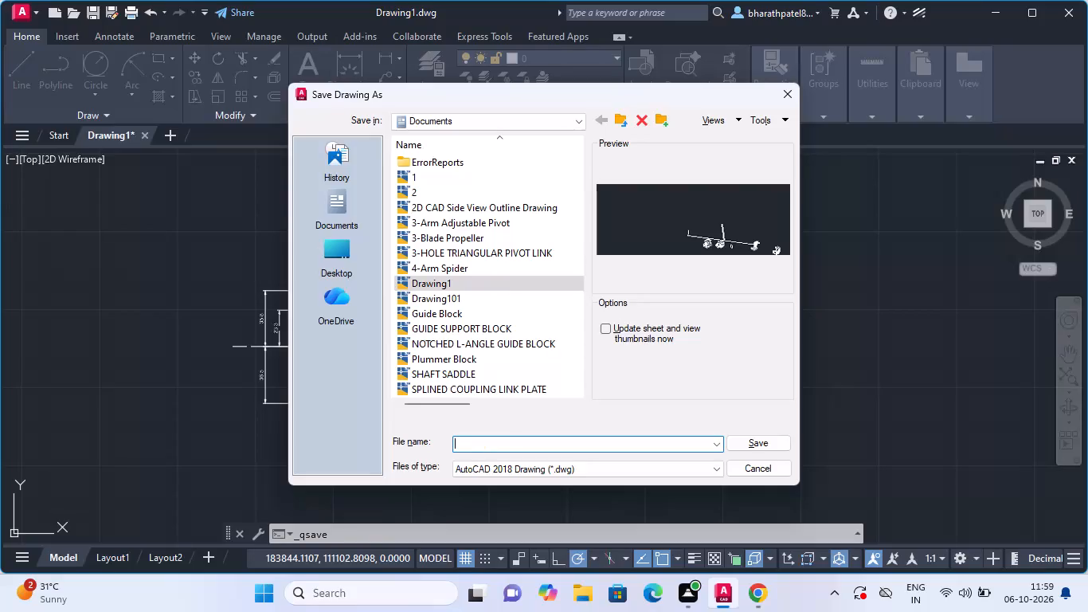
pyautogui.hotkey('ctrl', 'v')
pyautogui.click(761, 443)
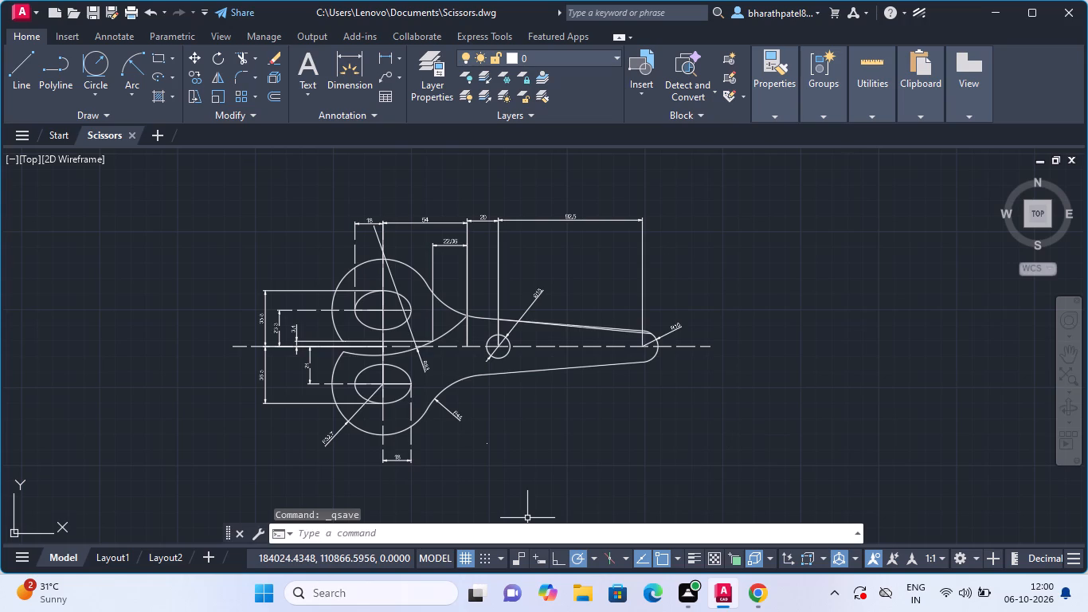
# Configure the plot as landscape with DWG To PDF.pc3, centred on ISO full bleed A4 (297.00 x 210.00 MM), and apply it to the layout.
pyautogui.hotkey('ctrl', 'p')
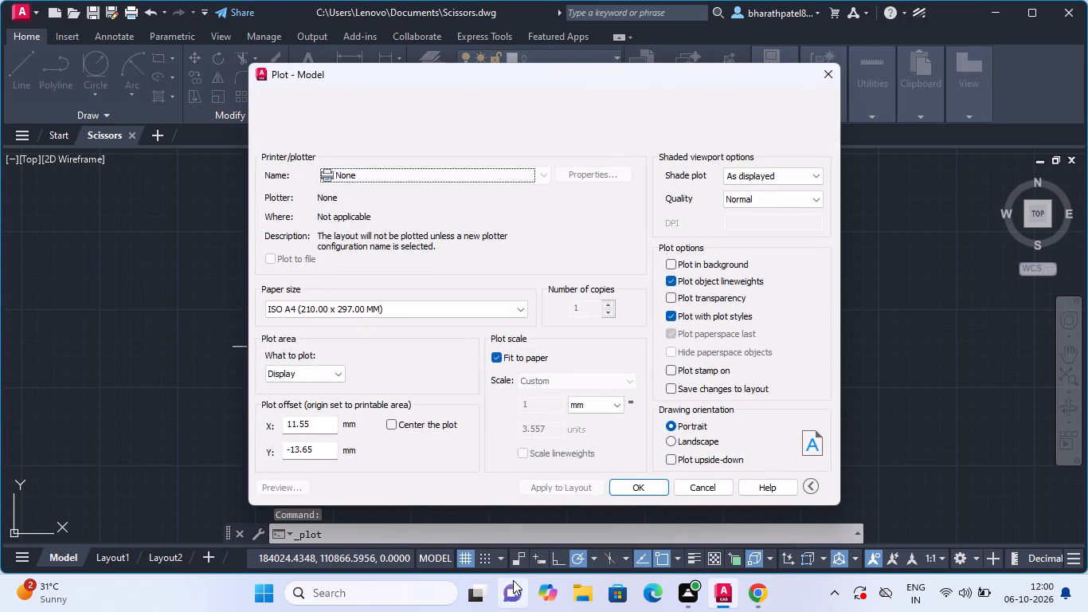
pyautogui.click(672, 443)
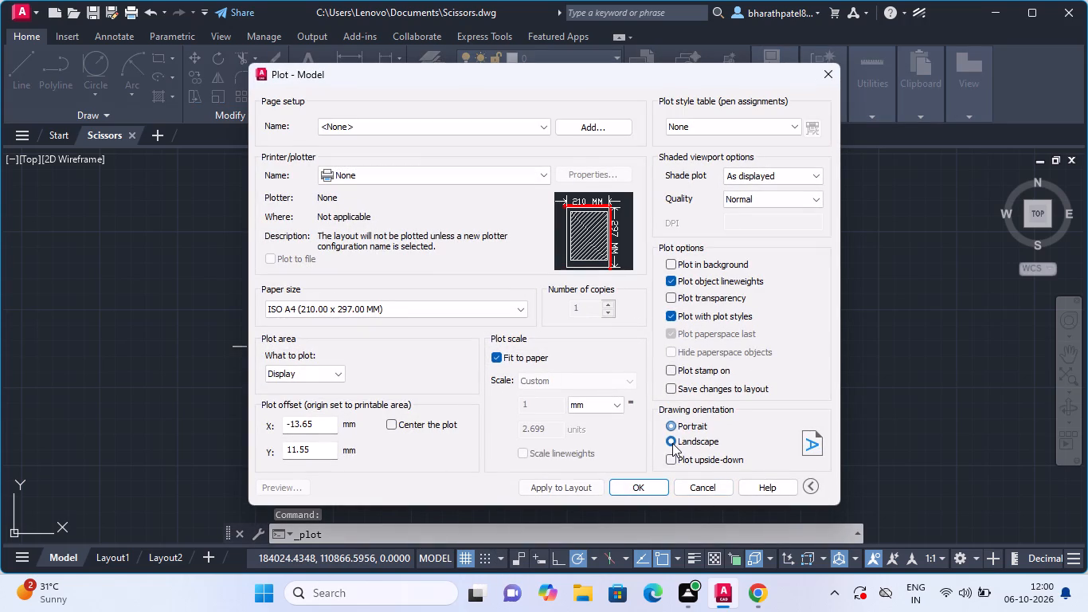
pyautogui.click(538, 176)
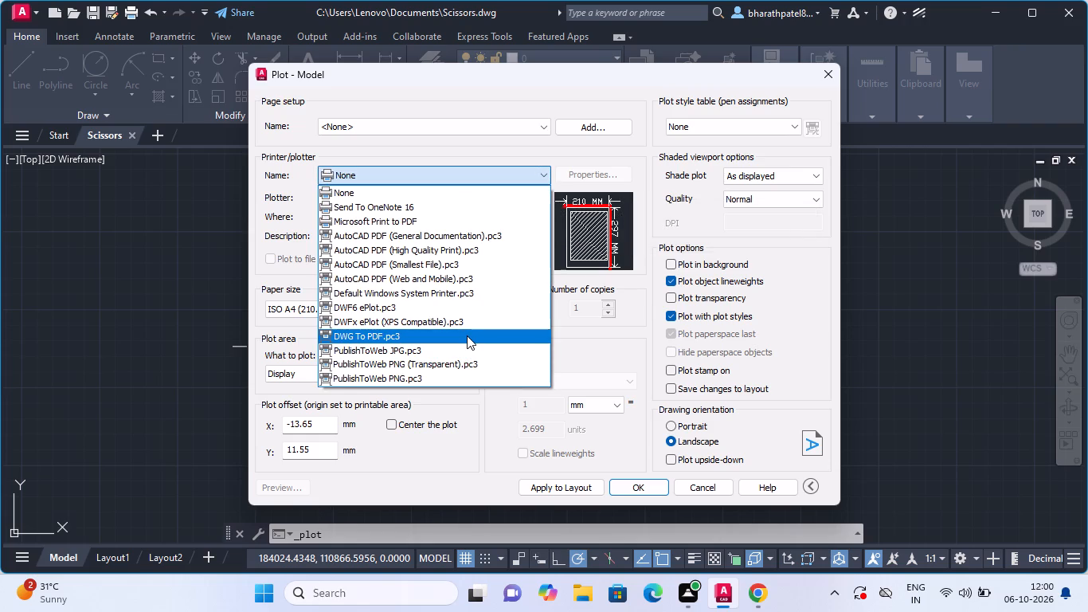
pyautogui.click(467, 335)
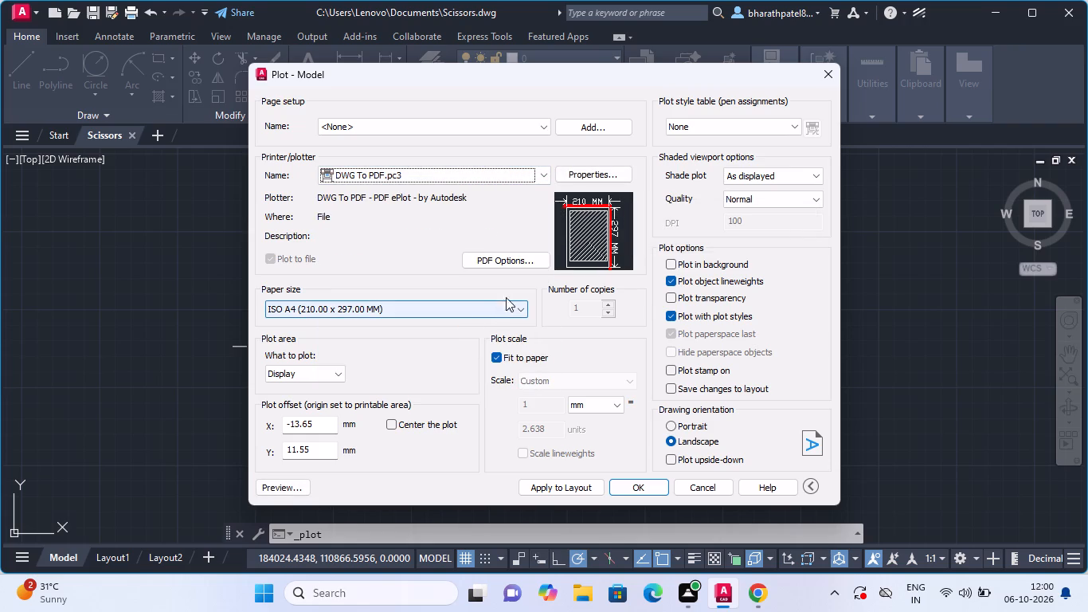
pyautogui.click(397, 420)
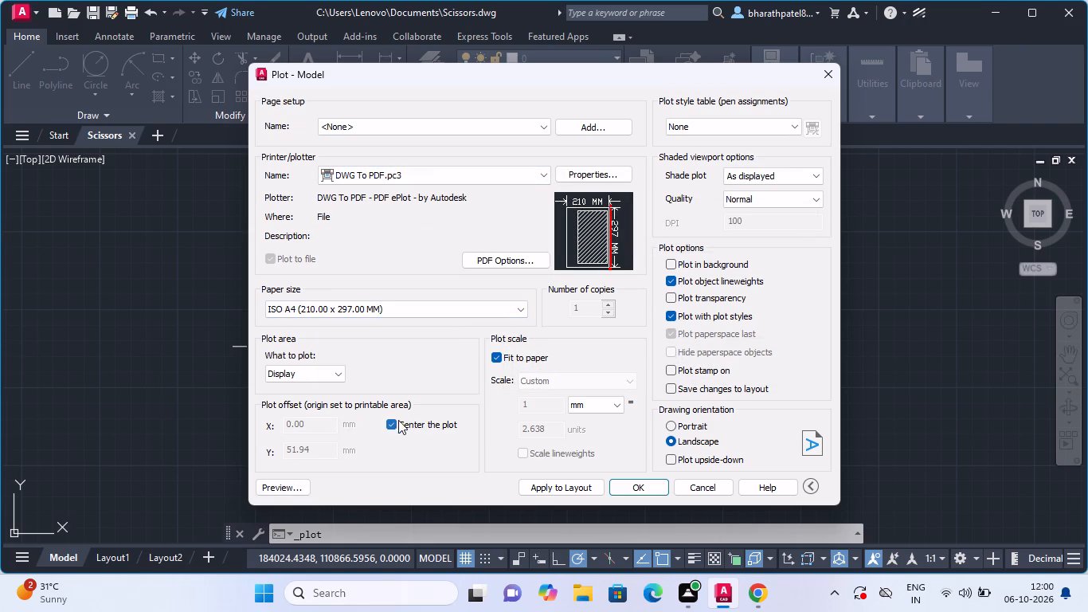
pyautogui.click(485, 310)
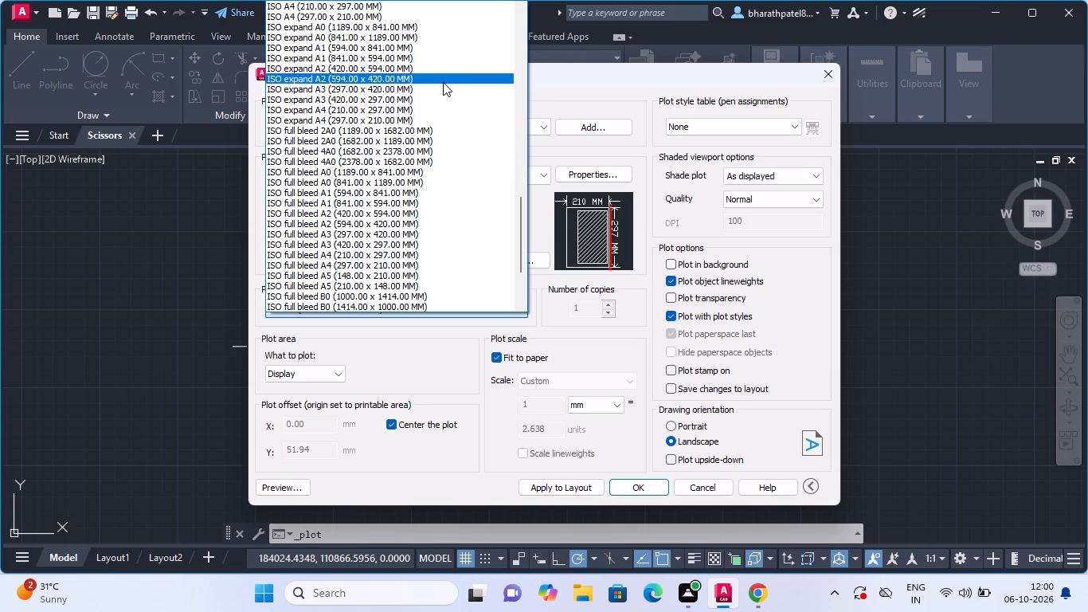
pyautogui.click(416, 263)
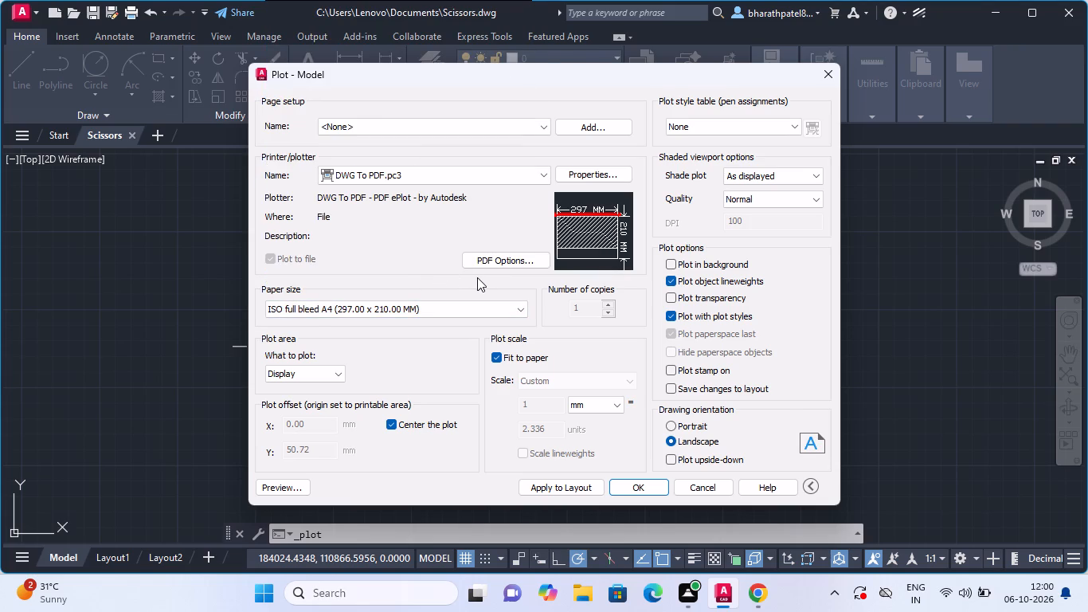
pyautogui.click(557, 486)
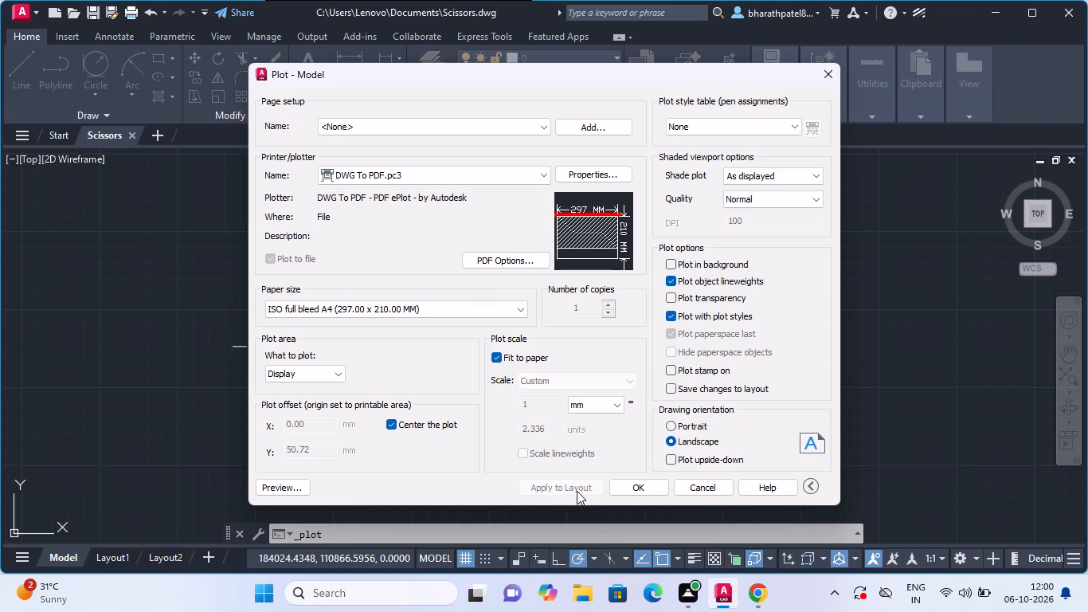
# Plot the drawing to Scissors-Model.pdf in Documents, look over the PDF page, and return to the drawing.
pyautogui.click(621, 490)
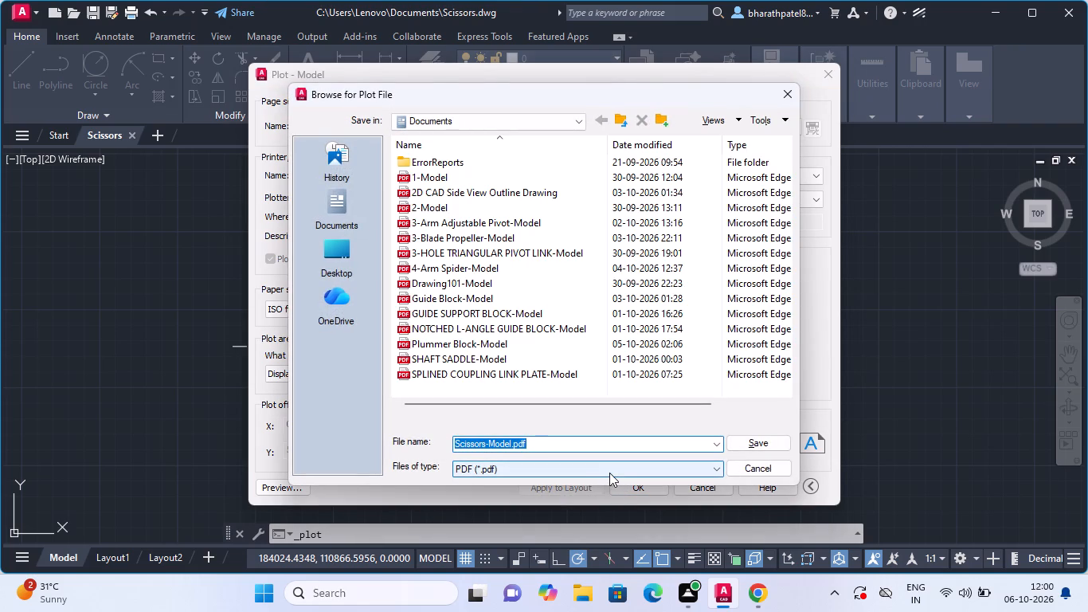
pyautogui.click(749, 441)
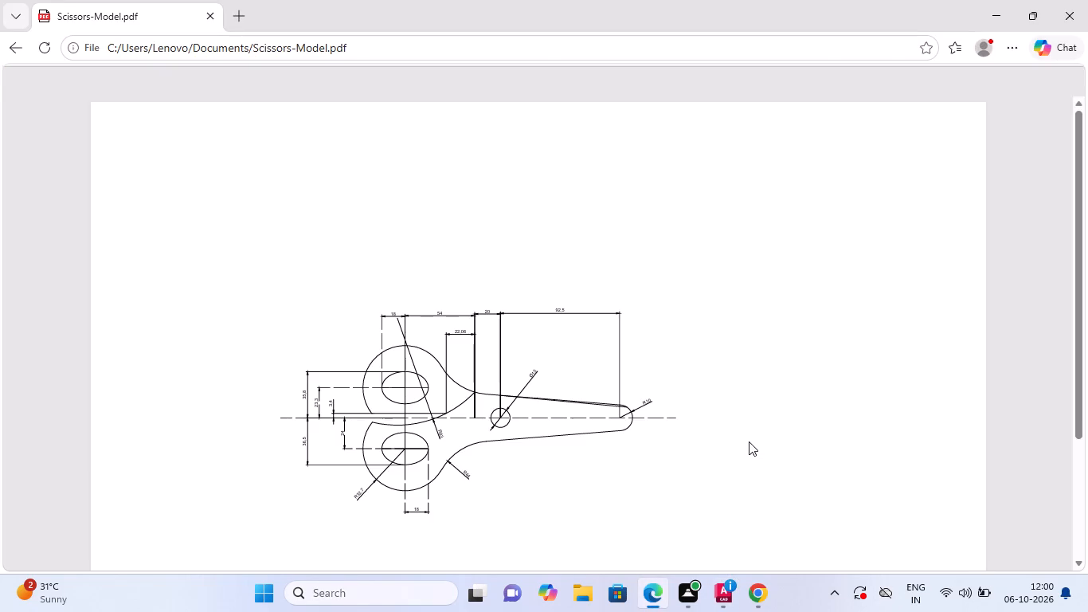
pyautogui.scroll(-7, 749, 441)
pyautogui.scroll(5, 749, 441)
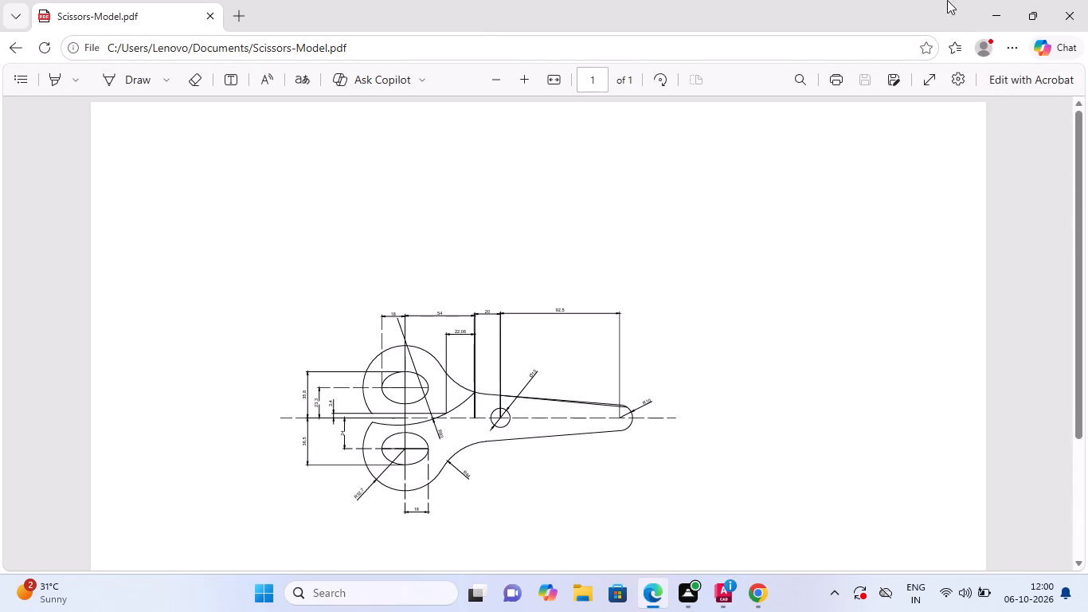
pyautogui.click(998, 8)
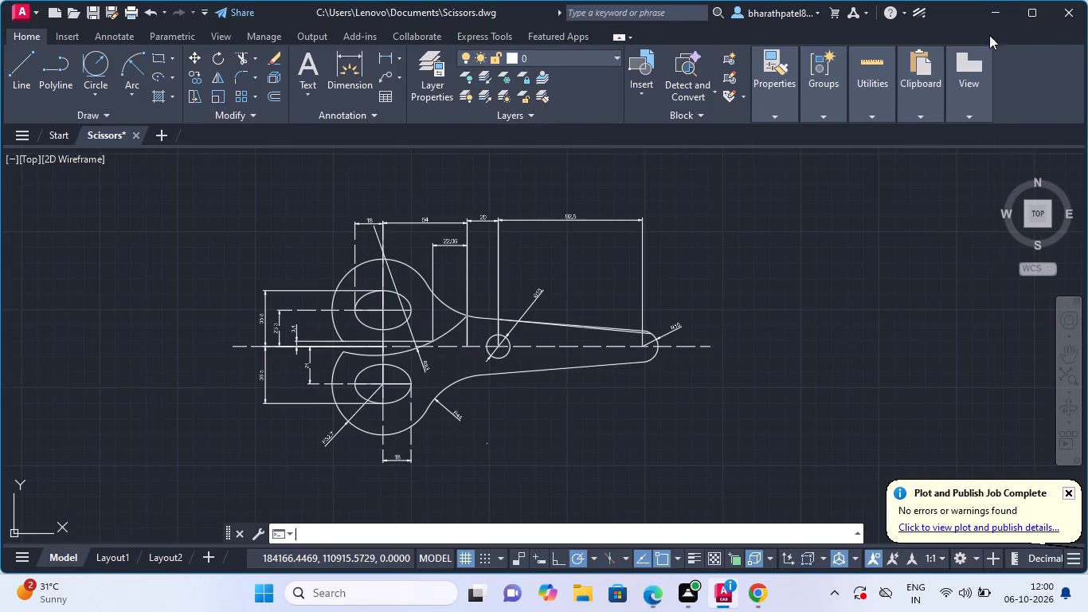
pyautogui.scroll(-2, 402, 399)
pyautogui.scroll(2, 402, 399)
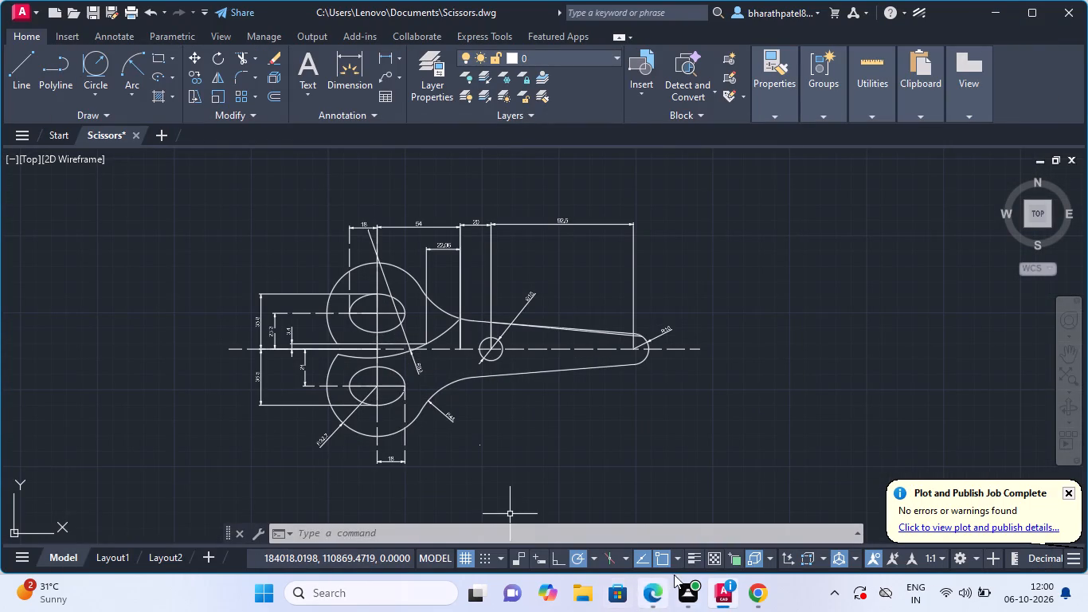